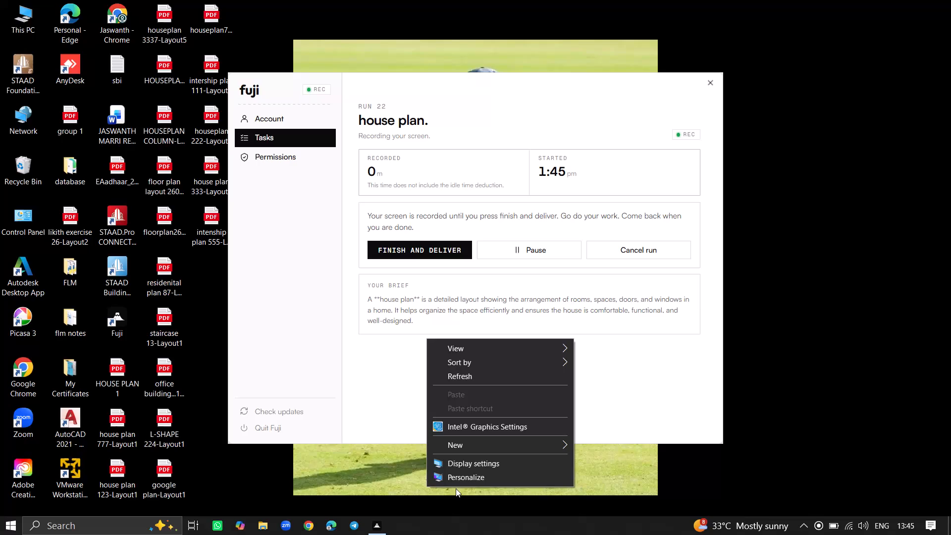
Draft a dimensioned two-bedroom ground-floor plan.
Open the Windows display settings and lower the built-in display's brightness to a little over a quarter of its range.
left_click(456, 466)
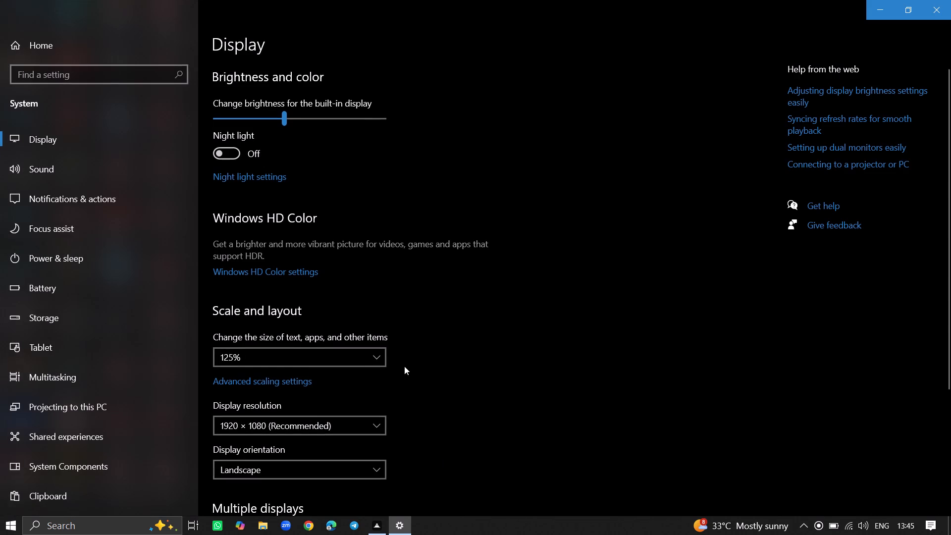
left_click(262, 116)
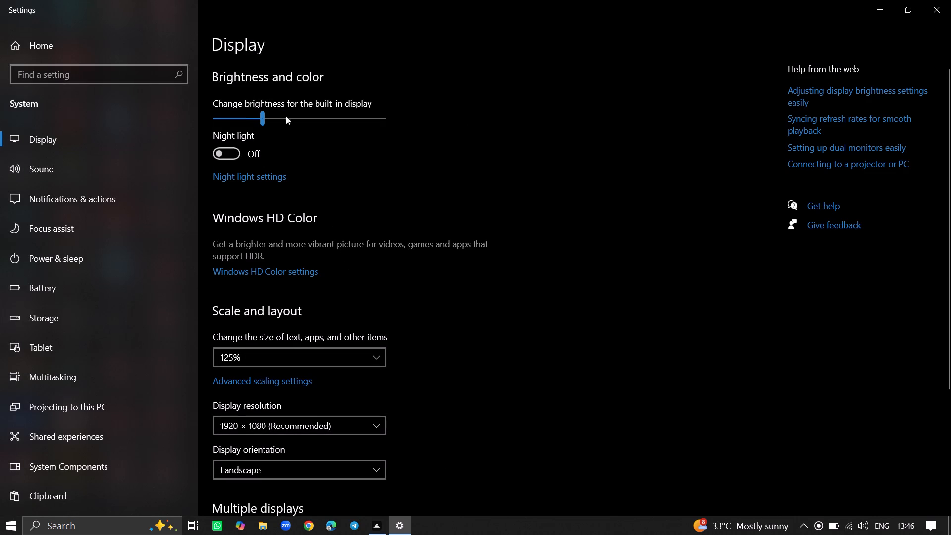
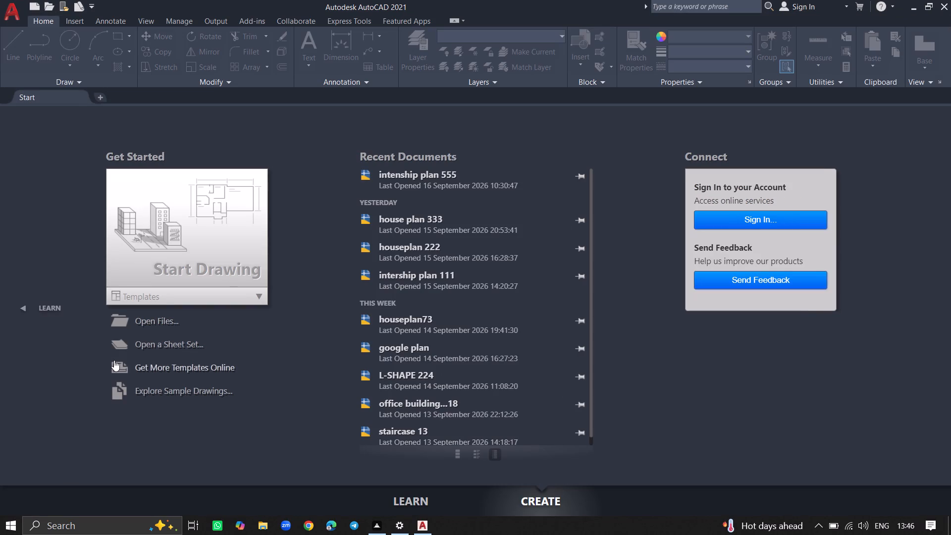
Switch to AutoCAD's start page and start a new blank drawing.
double_click(167, 261)
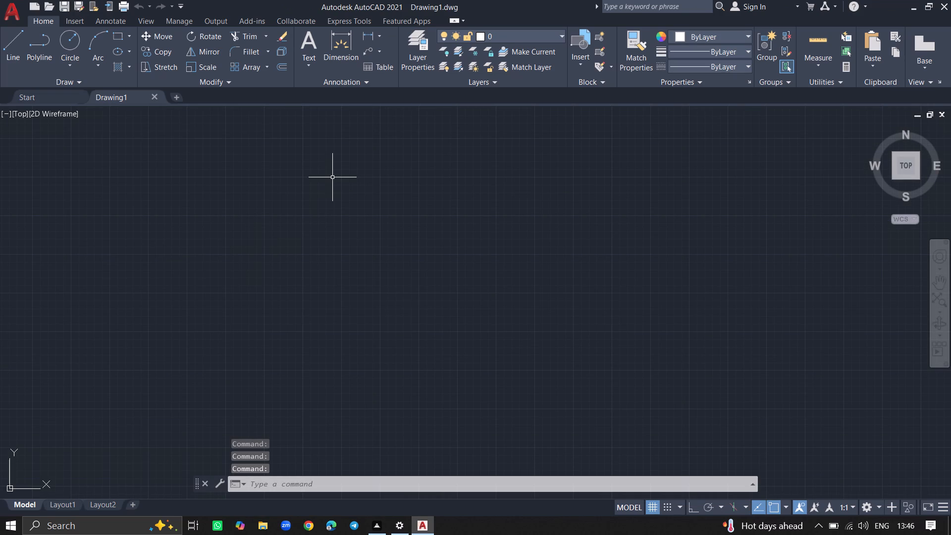
Set the drawing's length units to Engineering with 0'-0" precision, keeping millimeters as the insertion scale.
key("u")
type("nits")
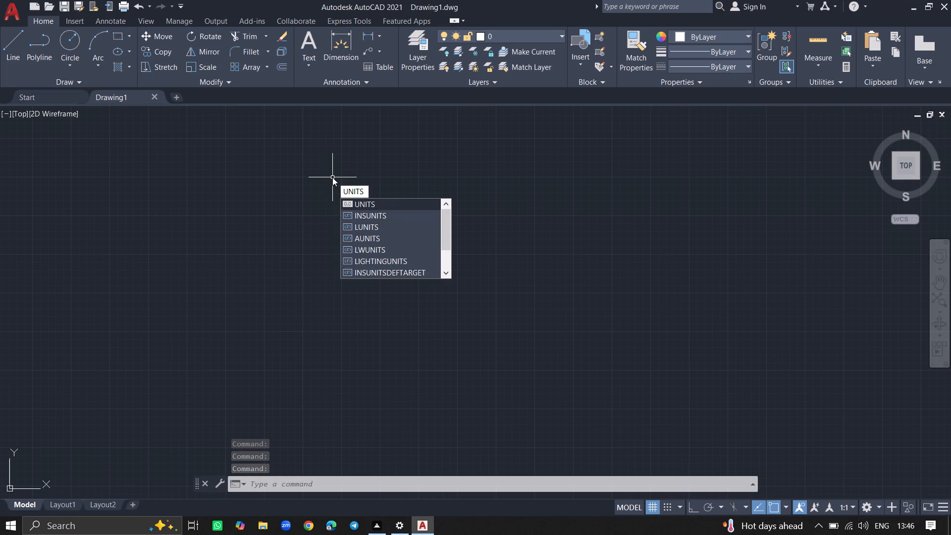
key("Return")
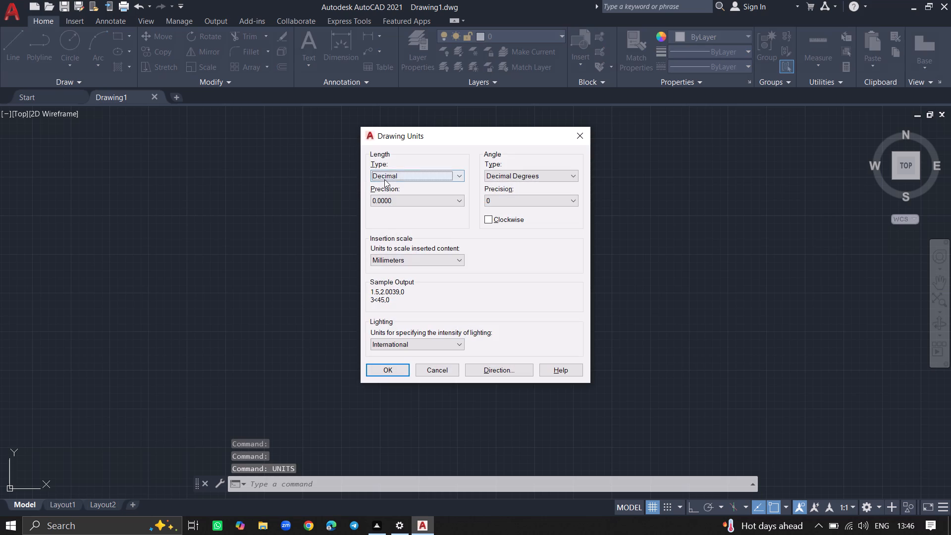
left_click(390, 173)
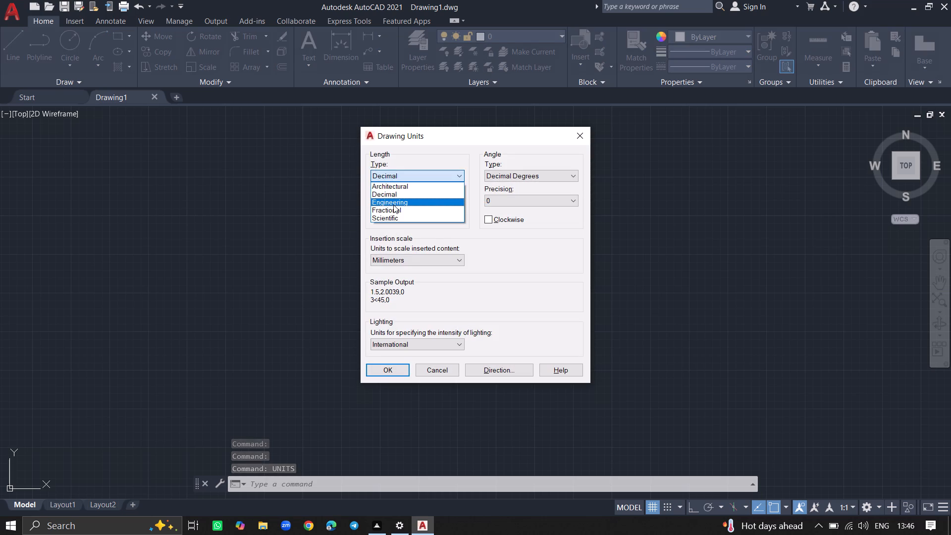
left_click(393, 205)
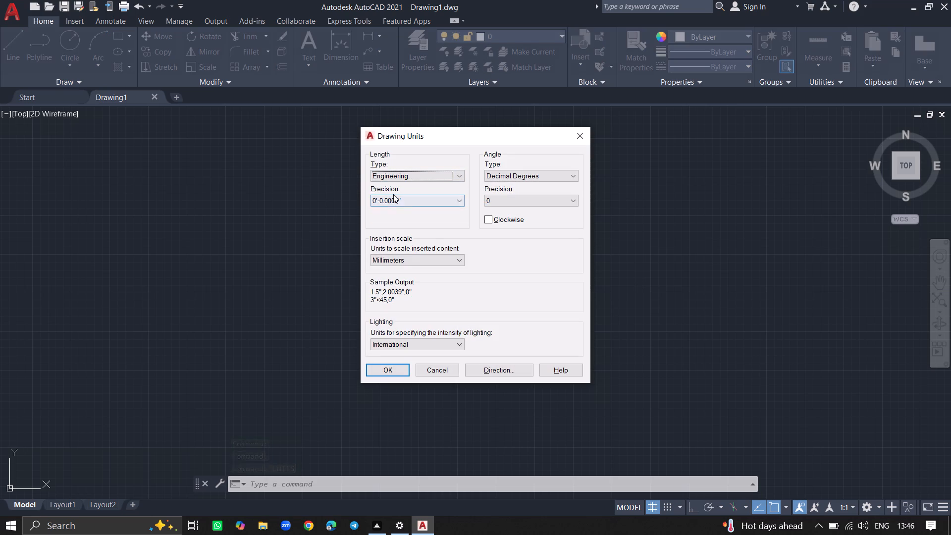
left_click(393, 194)
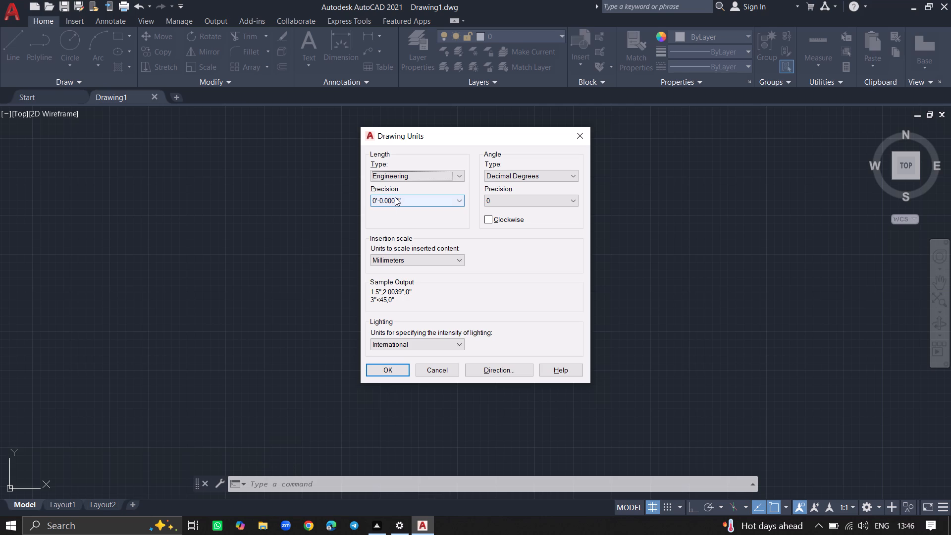
left_click(395, 197)
left_click(398, 211)
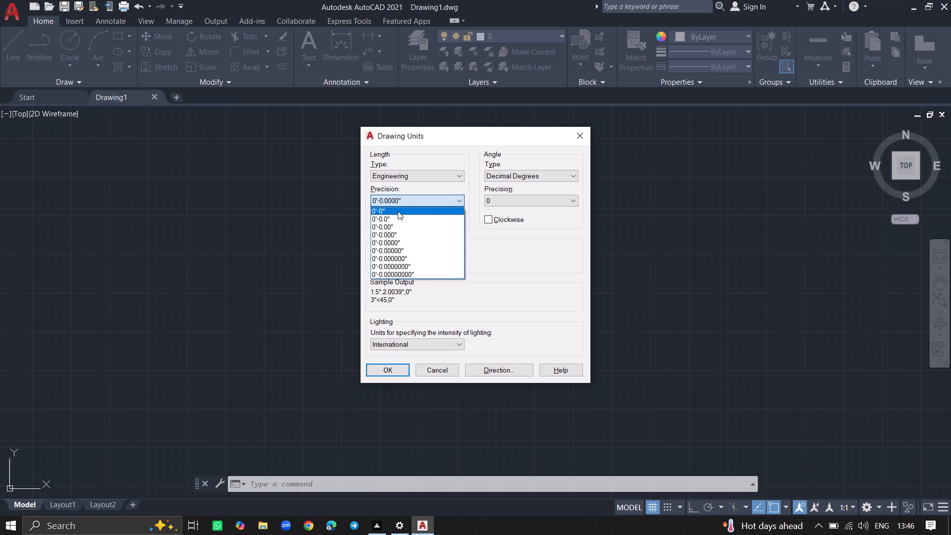
left_click(378, 374)
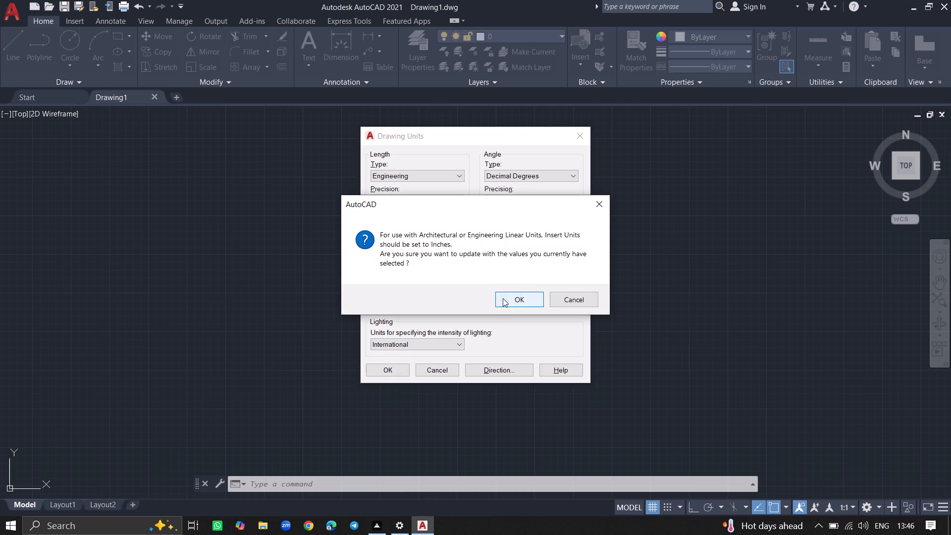
left_click(503, 298)
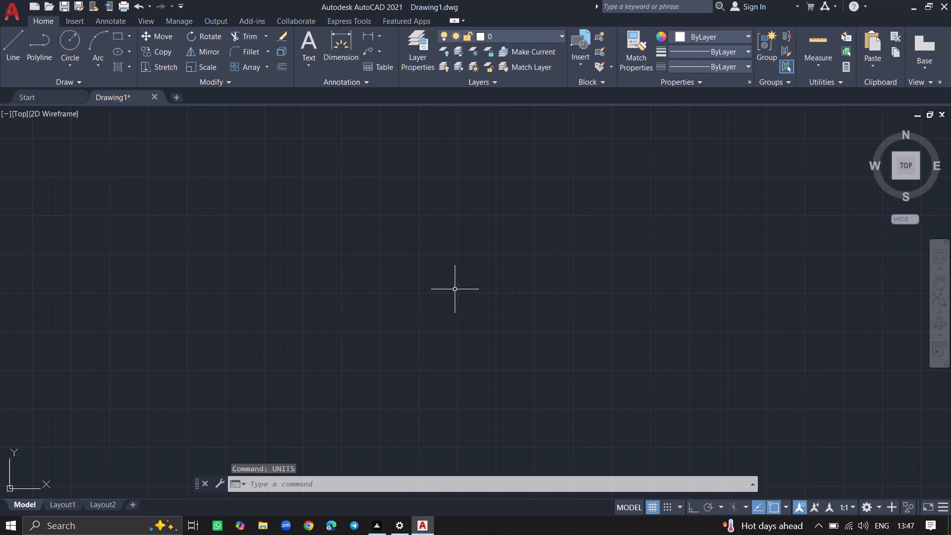
Modify the ISO-25 dimension style's primary units to Engineering format with 0'-0" precision and make that style current.
key("d")
key("Return")
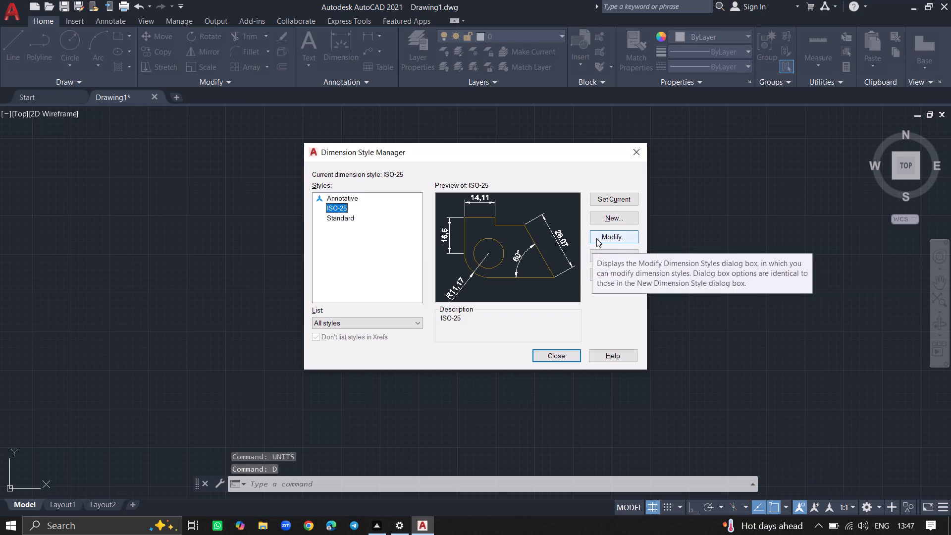
left_click(596, 238)
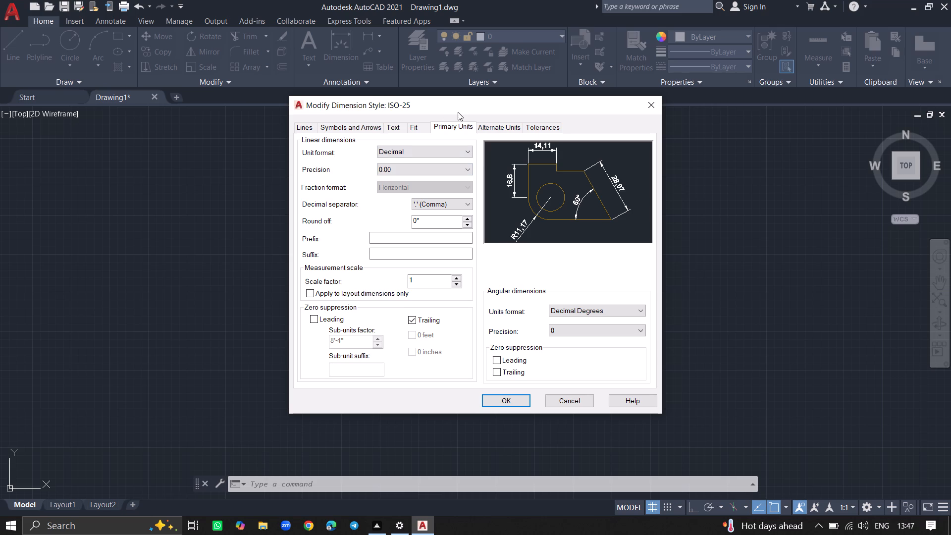
left_click(450, 126)
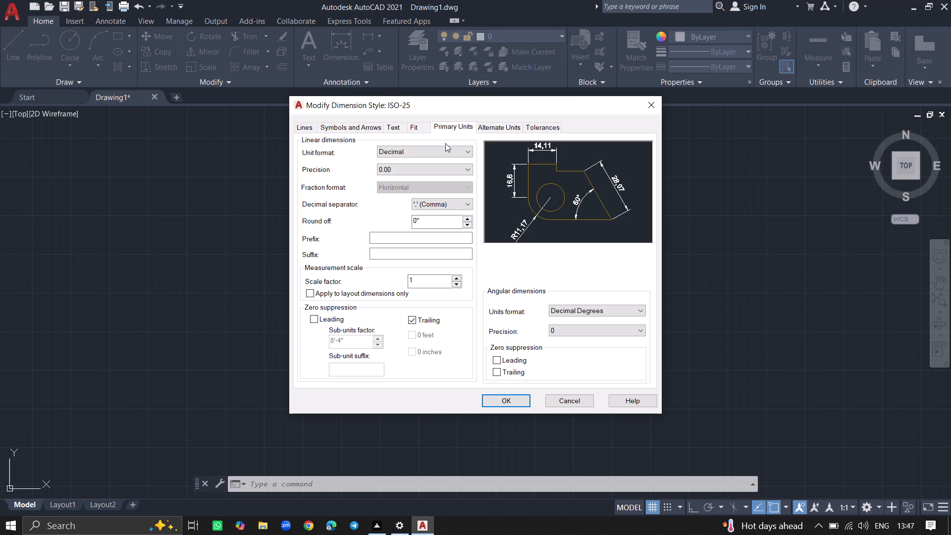
left_click(446, 152)
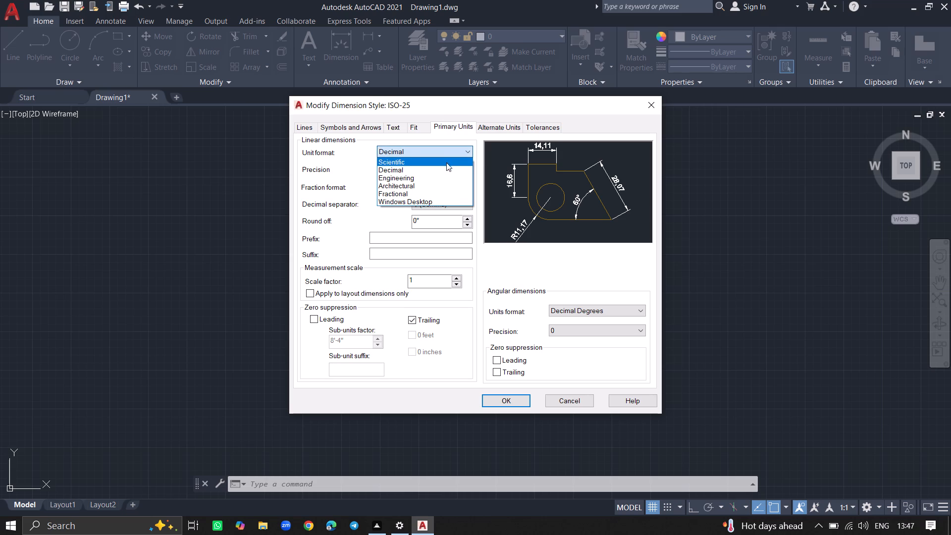
left_click(446, 174)
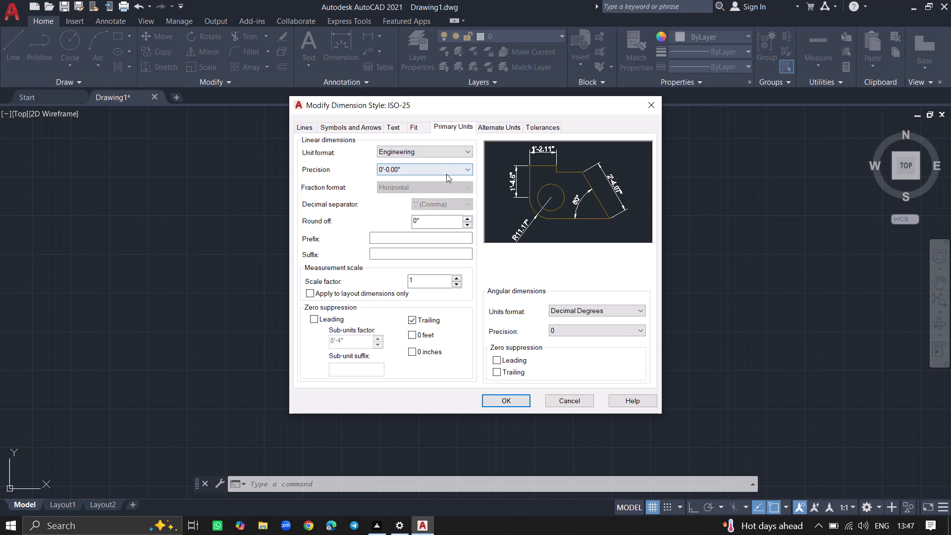
left_click(445, 169)
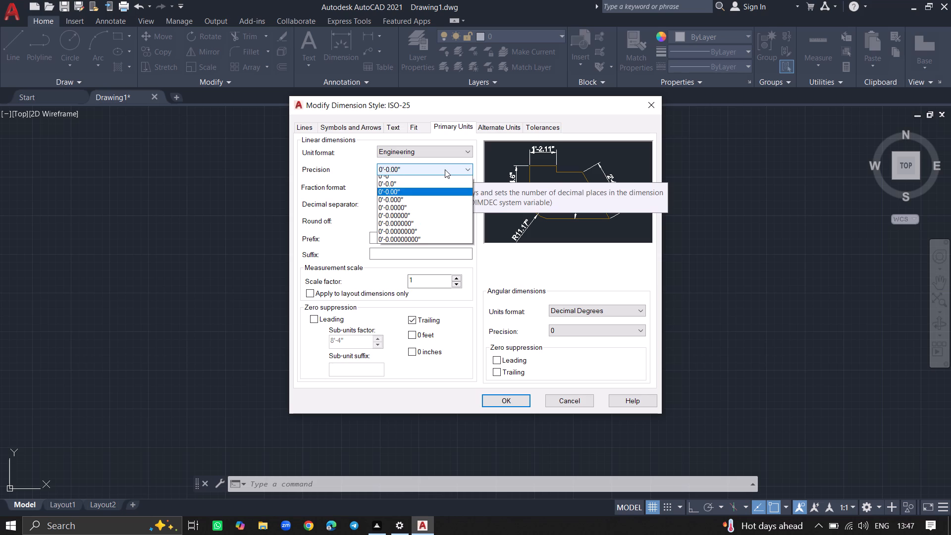
left_click(445, 177)
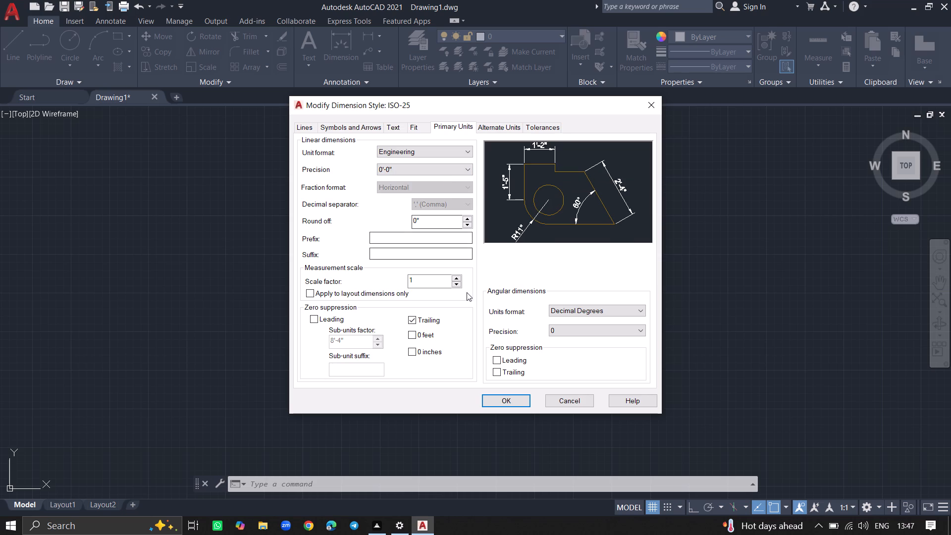
left_click(499, 403)
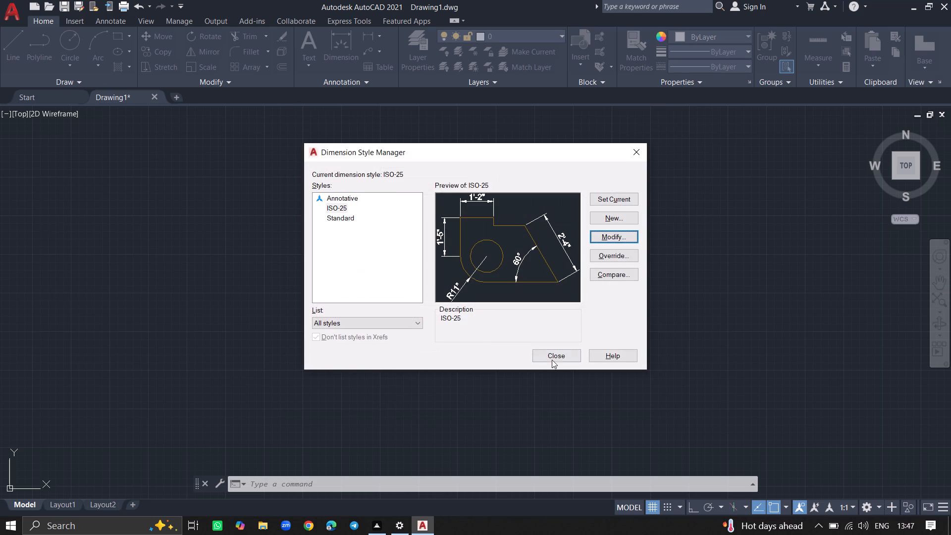
left_click(608, 195)
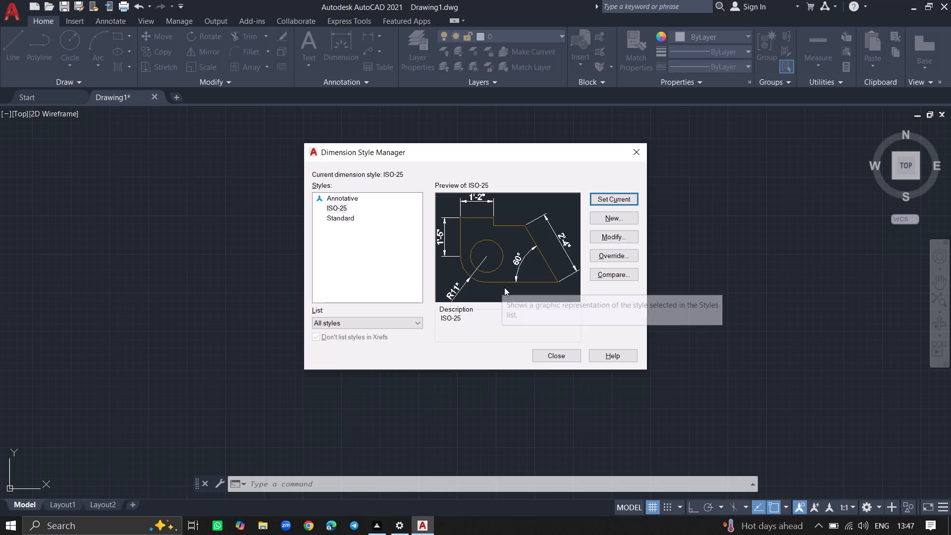
left_click(542, 360)
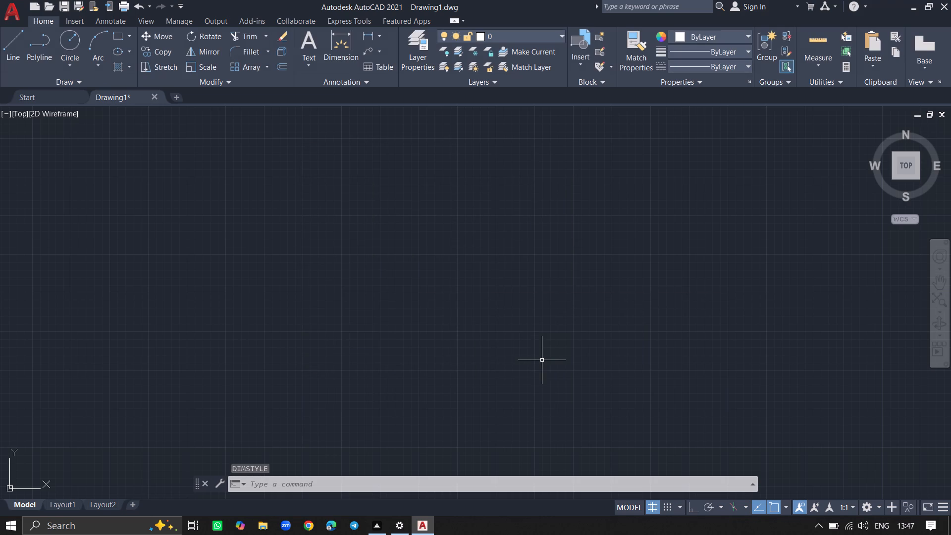
Review the drawing units settings once more and accept them as they are.
type("unit")
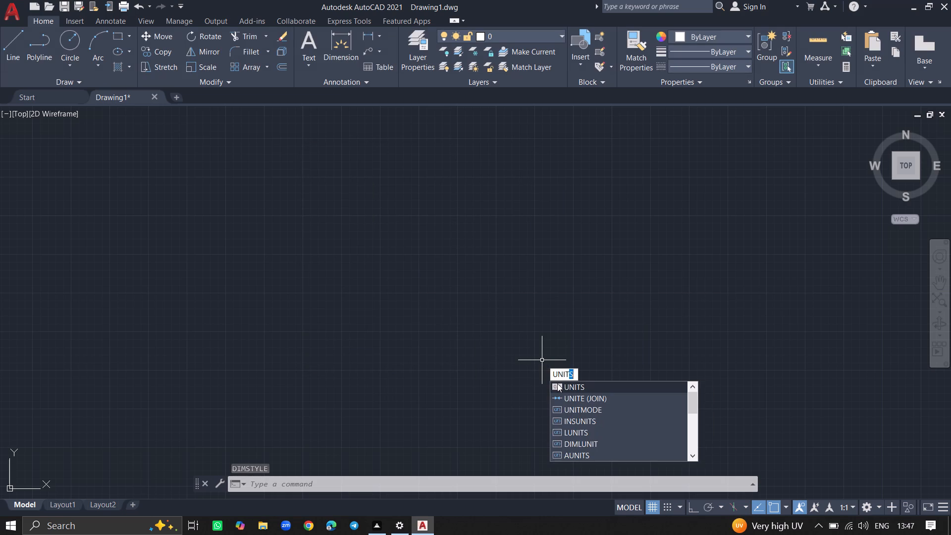
left_click(557, 383)
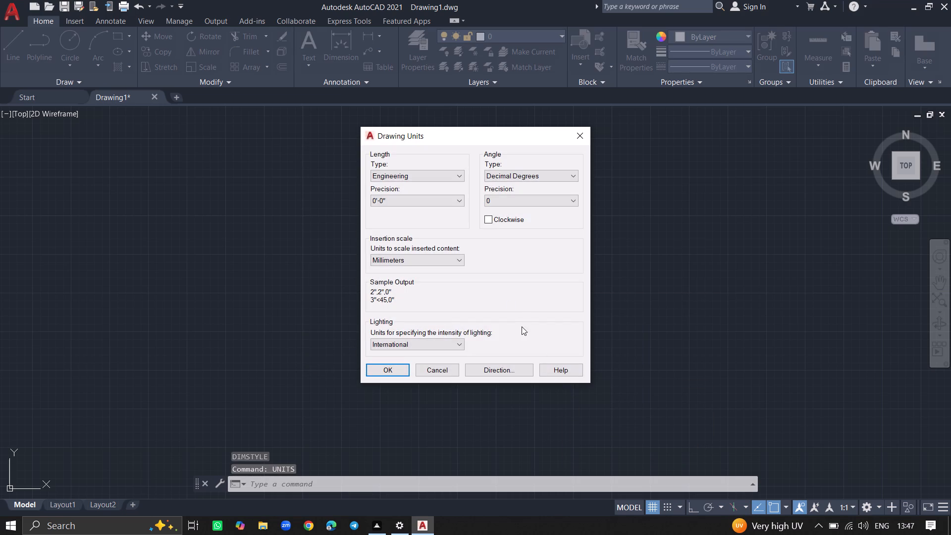
left_click(398, 364)
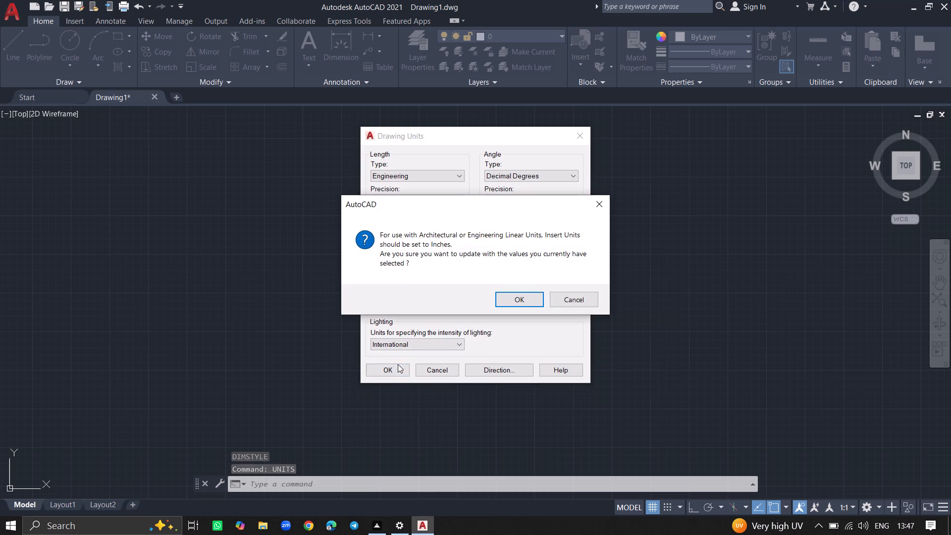
left_click(514, 296)
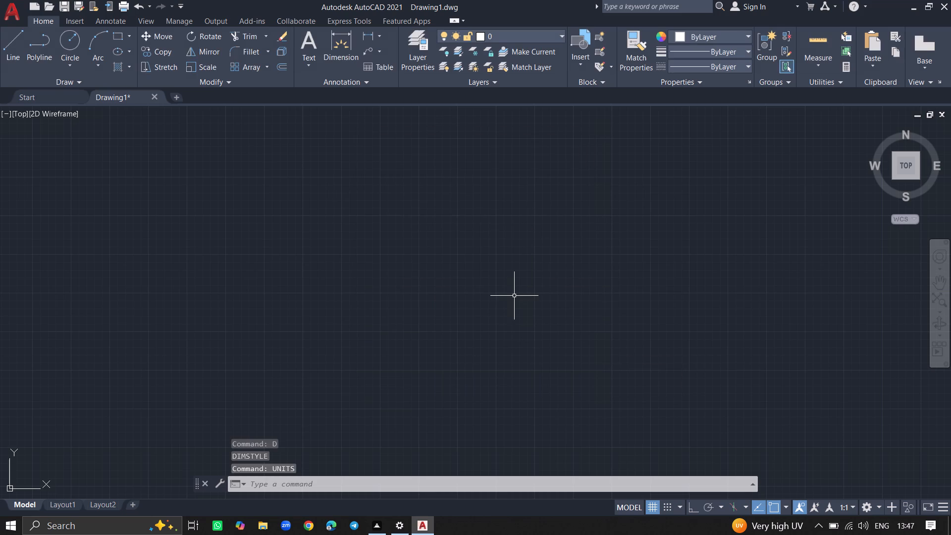
Create a new layer that is frozen in all viewports and name it walls.
double_click(418, 62)
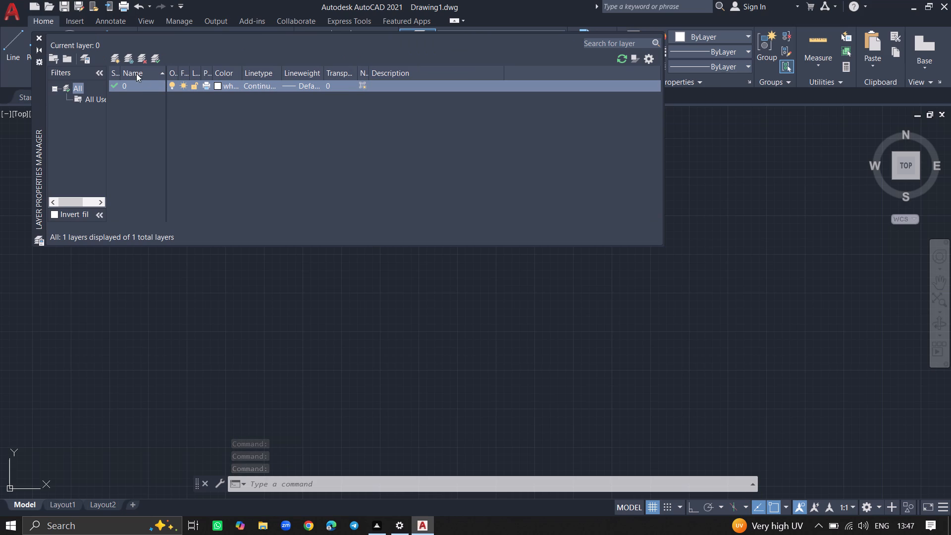
left_click(128, 60)
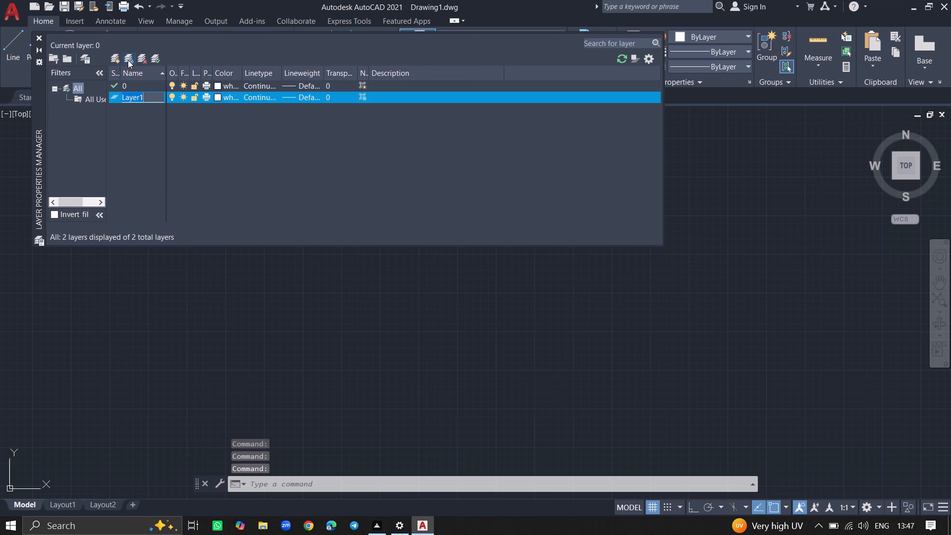
left_click(148, 97)
key("BackSpace")
key("BackSpace")
key("BackSpace")
key("BackSpace")
key("BackSpace")
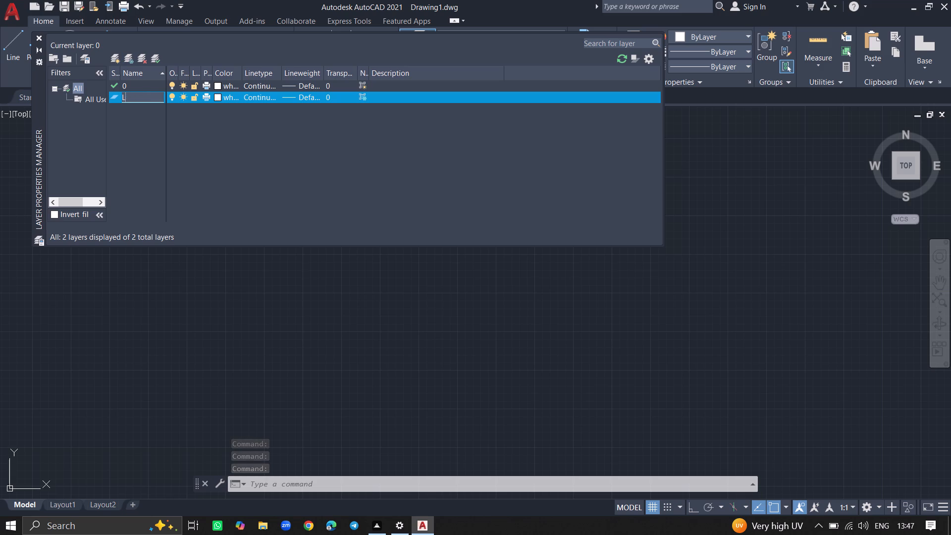
key("BackSpace")
type("wa")
type("ll")
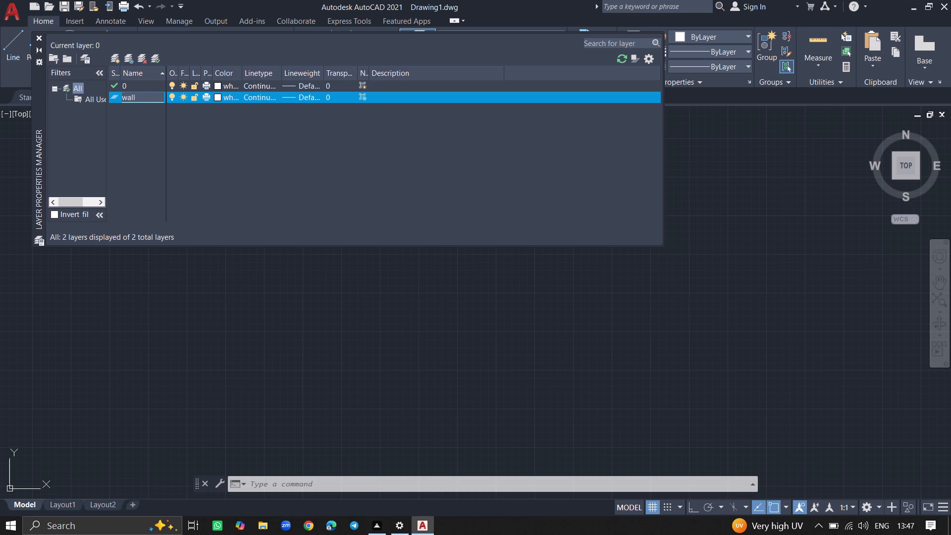
key("s")
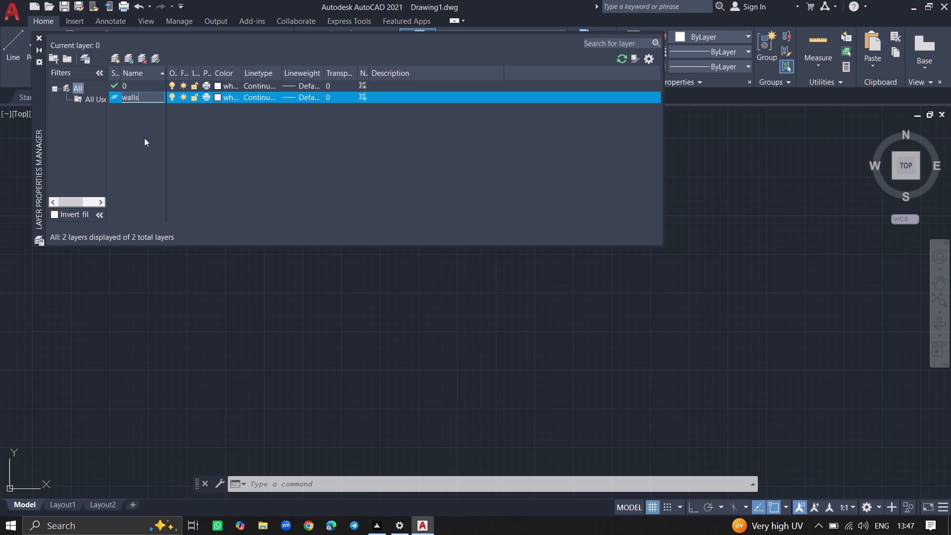
left_click(144, 138)
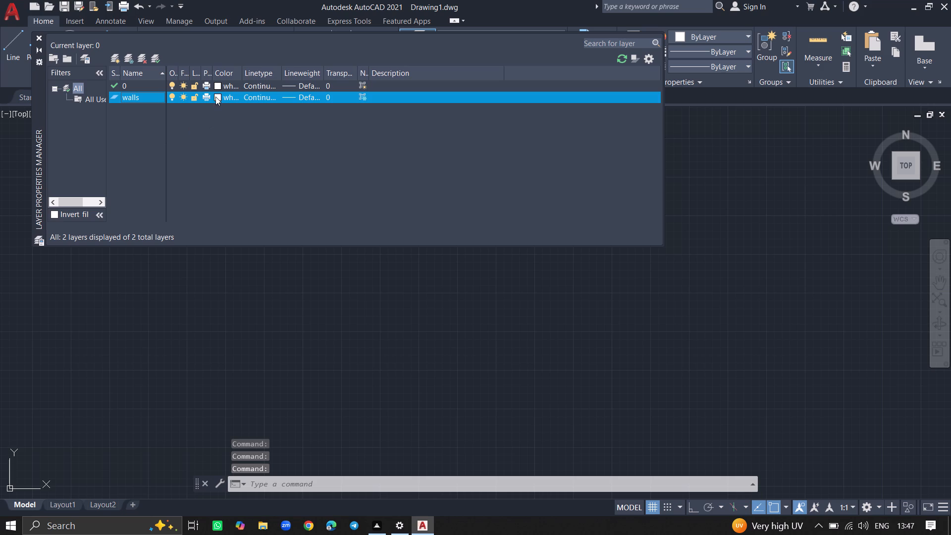
Set the walls layer's color to index color 70 and toggle its freeze setting for new viewports.
left_click(215, 97)
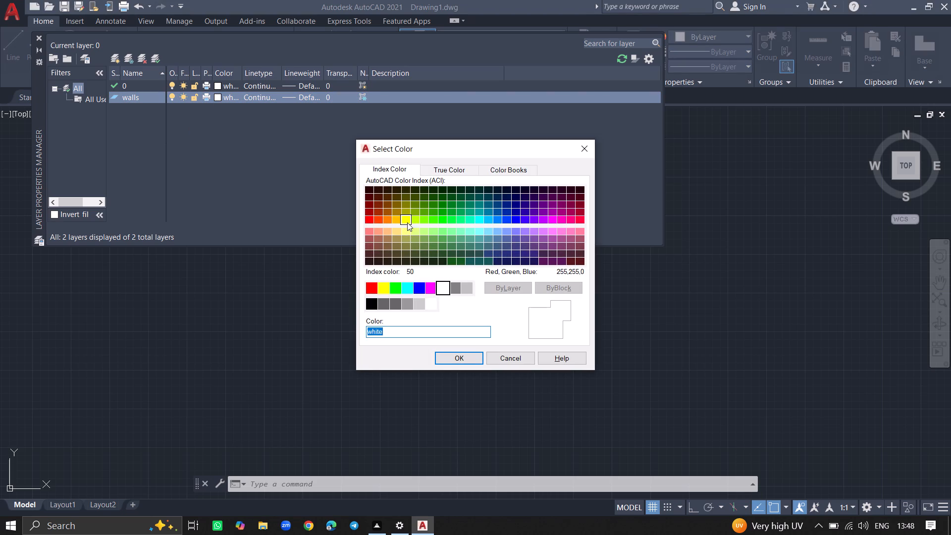
left_click(425, 221)
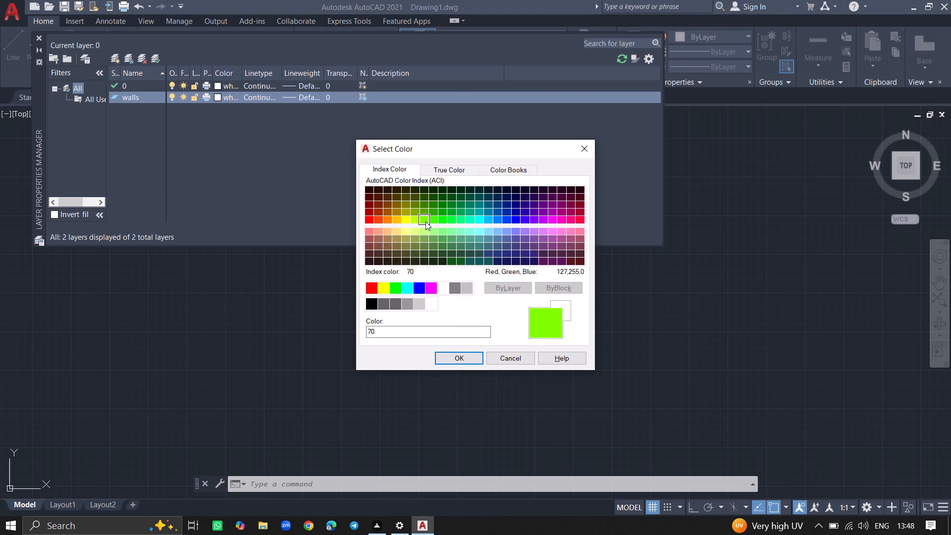
left_click(458, 361)
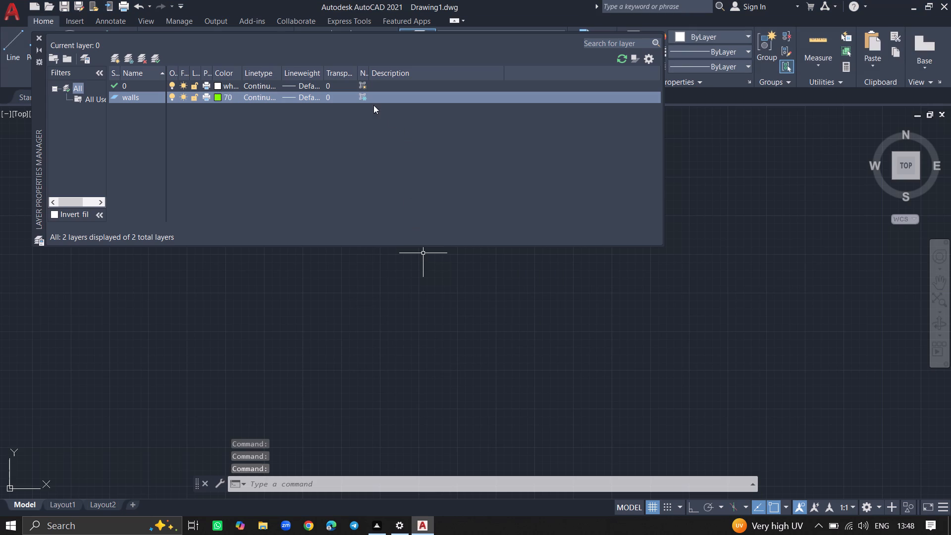
left_click(364, 99)
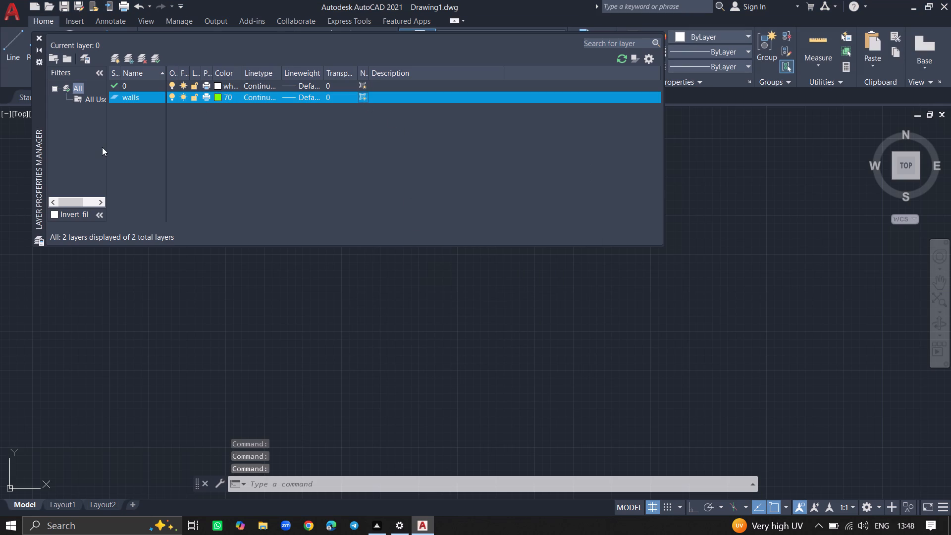
Create a new layer that is frozen in all viewports and name it doors.
left_click(130, 59)
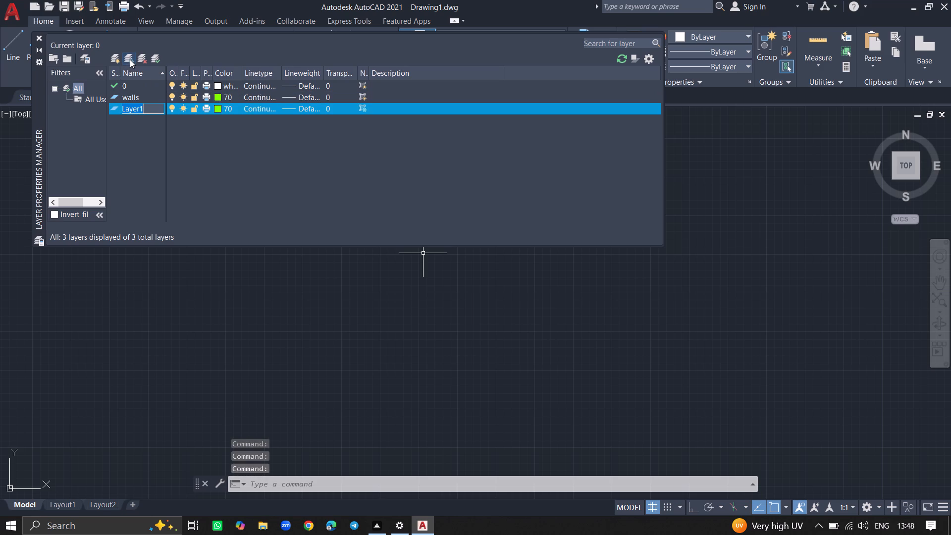
left_click(146, 110)
key("BackSpace")
key("BackSpace")
key("BackSpace")
key("BackSpace")
key("BackSpace")
key("BackSpace")
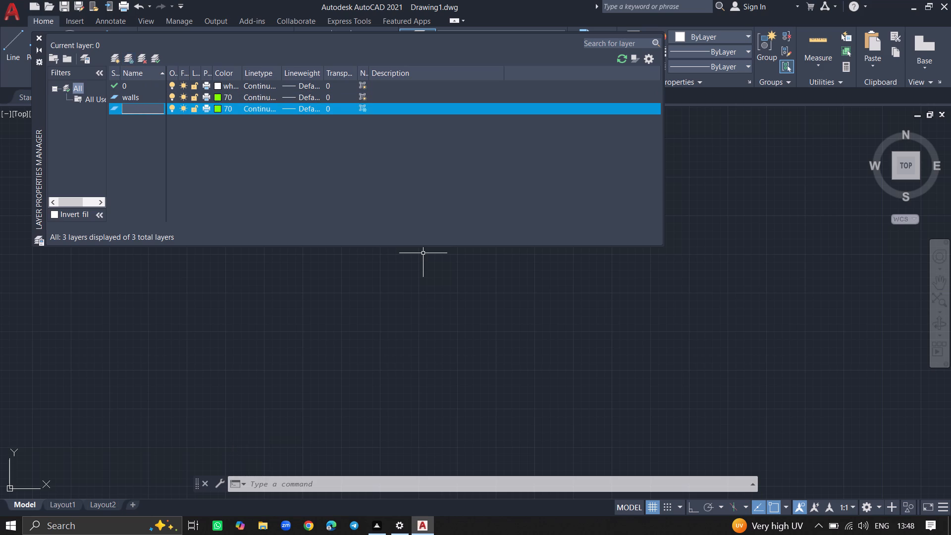
key("d")
type("oors")
Set the doors layer's color to index color 40 and toggle its freeze setting for new viewports.
left_click(216, 107)
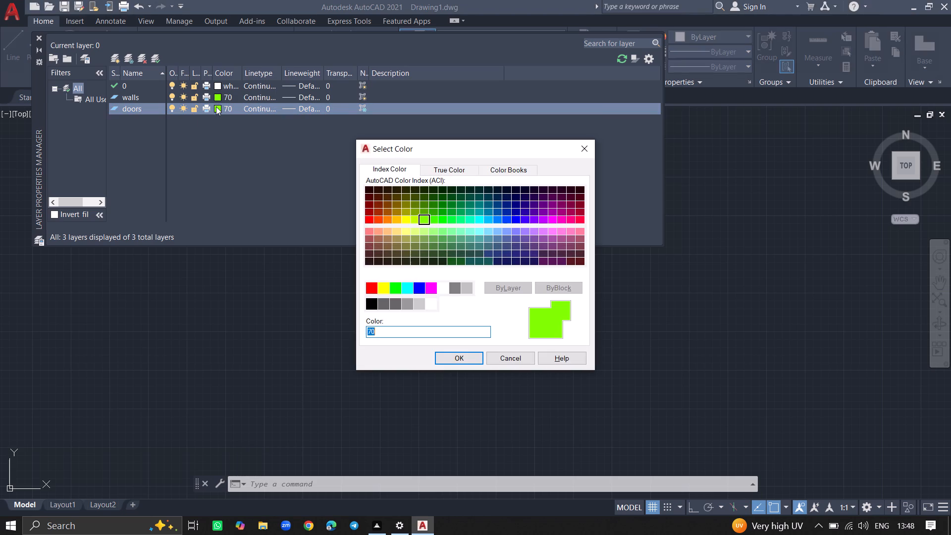
left_click(393, 219)
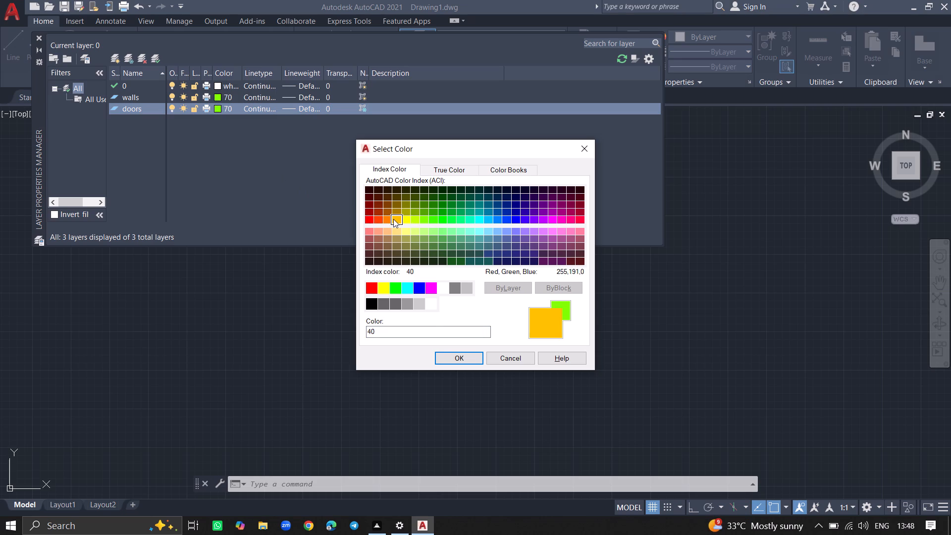
left_click(445, 357)
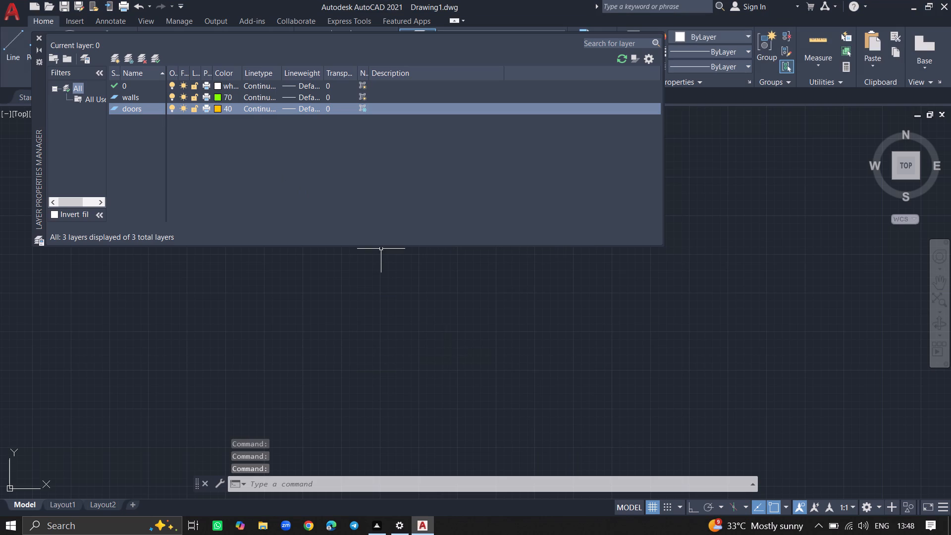
left_click(362, 109)
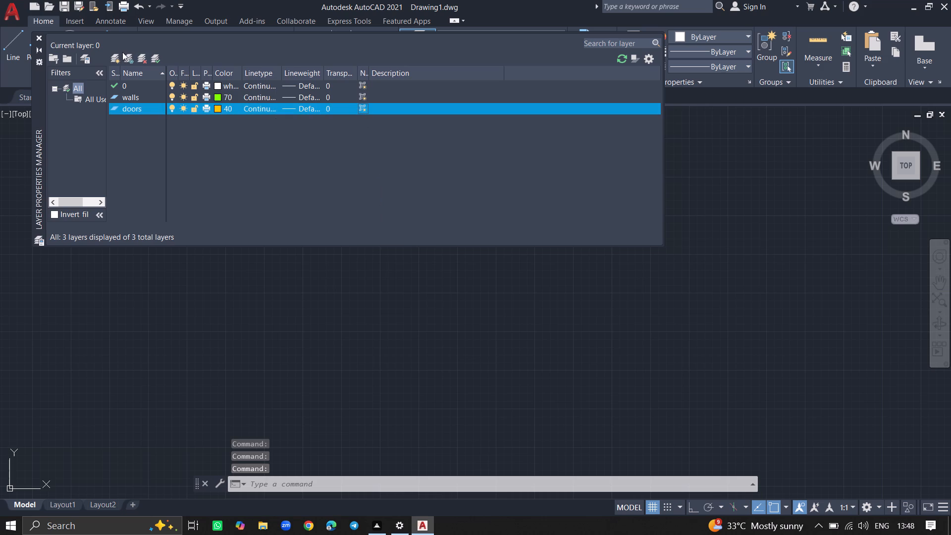
Create another layer frozen in all viewports, make it the current layer and name it windows.
left_click(127, 55)
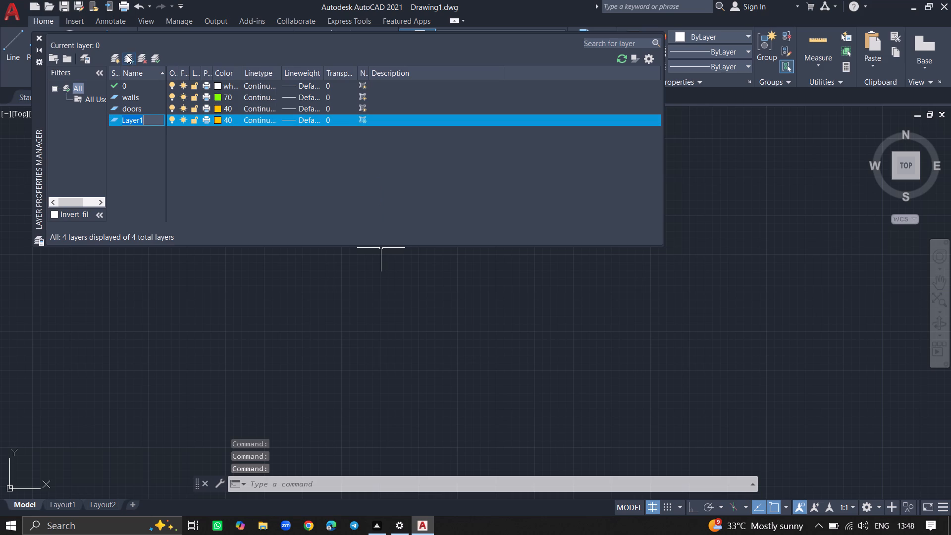
left_click(158, 112)
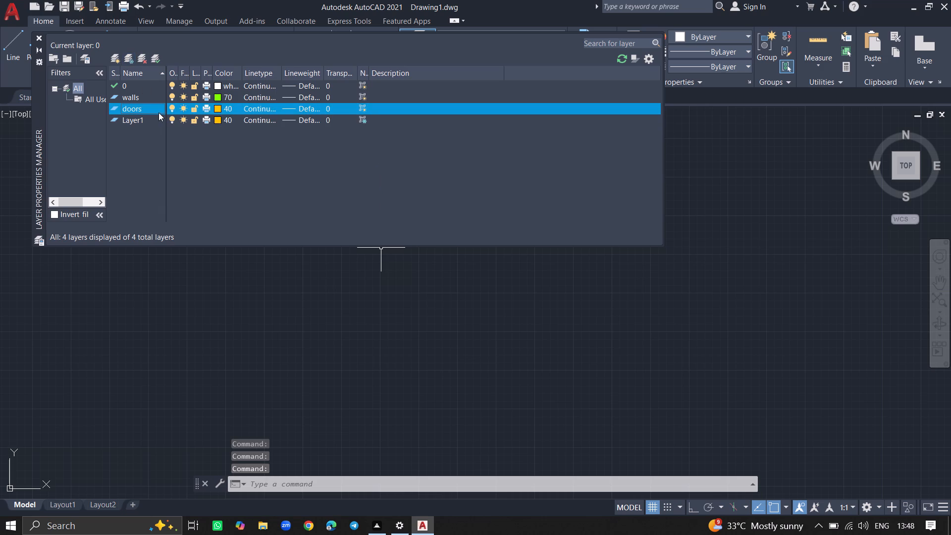
triple_click(157, 119)
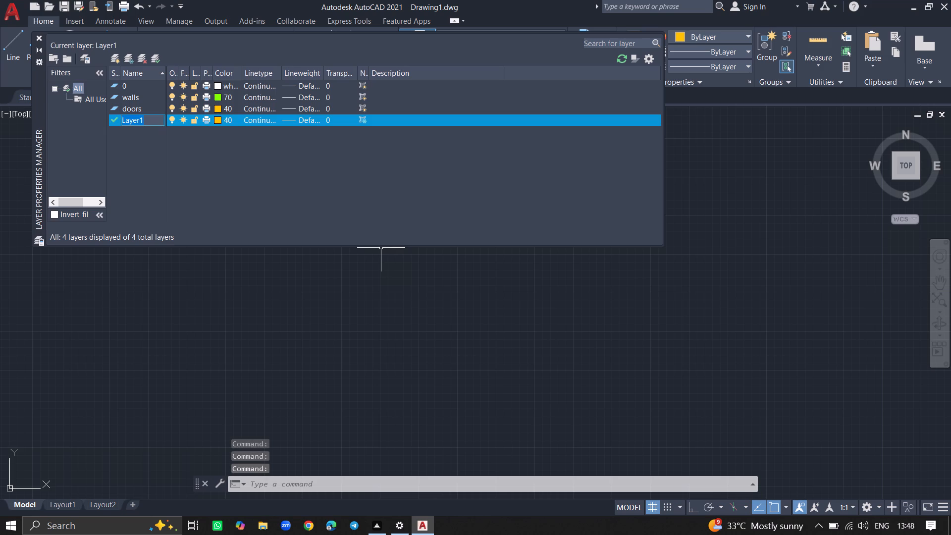
key("BackSpace")
type("wi")
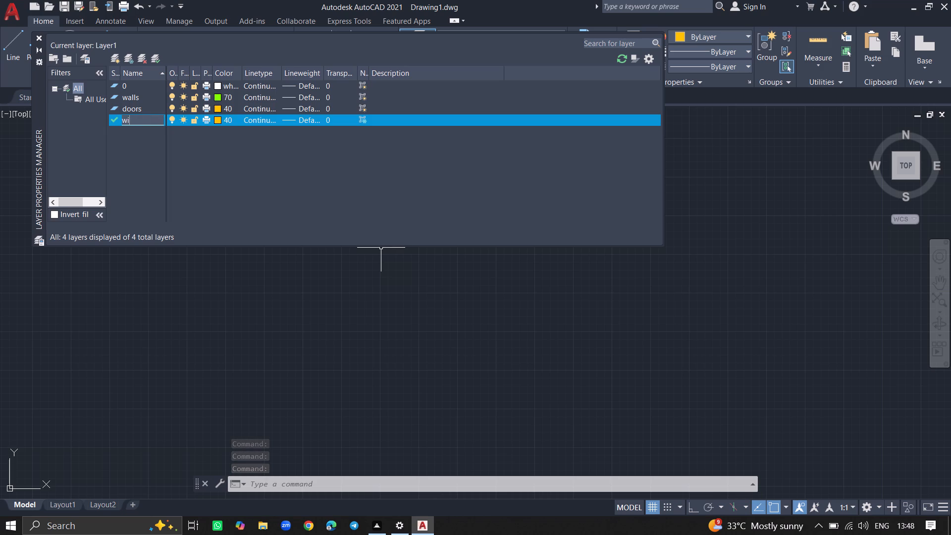
type("nd")
key("o")
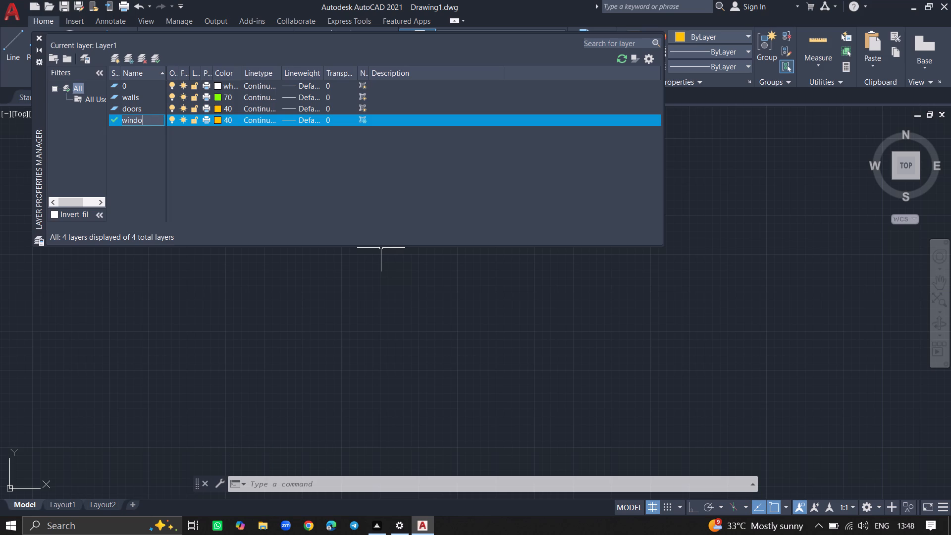
type("ws")
Set the windows layer's color to index color 50 and toggle its freeze setting for new viewports.
left_click(218, 122)
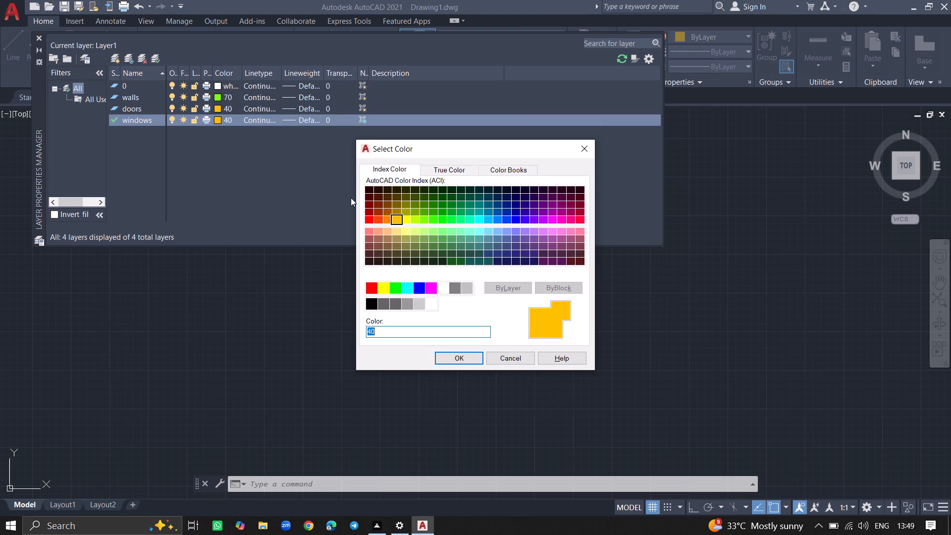
left_click(406, 220)
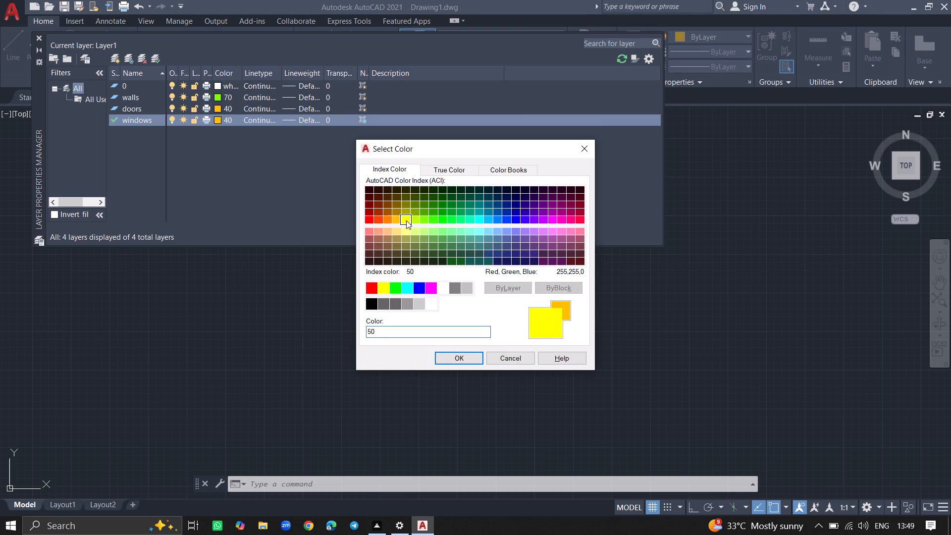
left_click(452, 360)
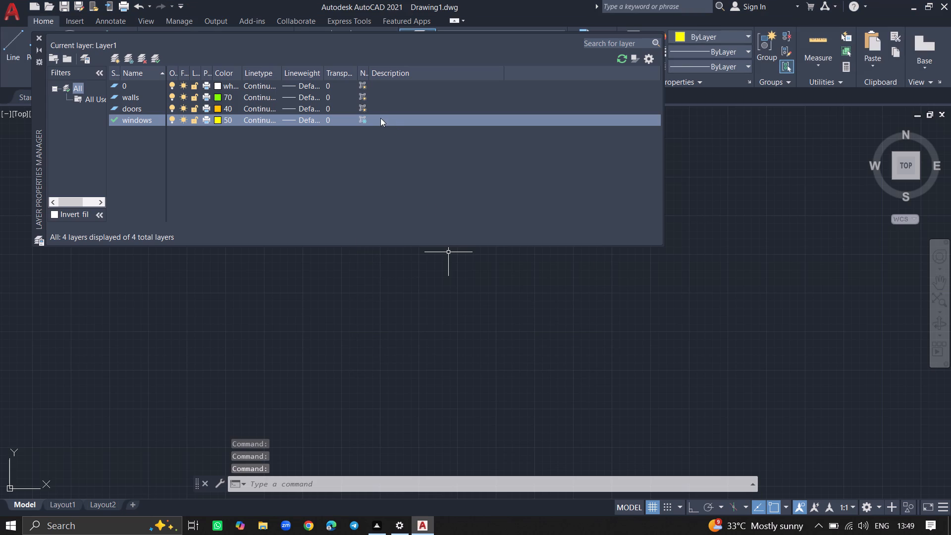
left_click(365, 118)
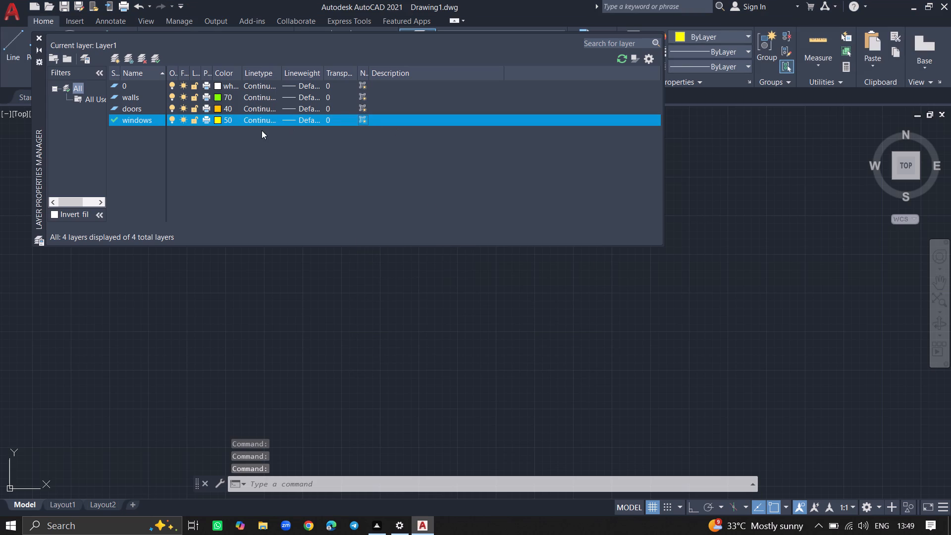
Create a new layer that is frozen in all viewports and name it furniture.
left_click(128, 57)
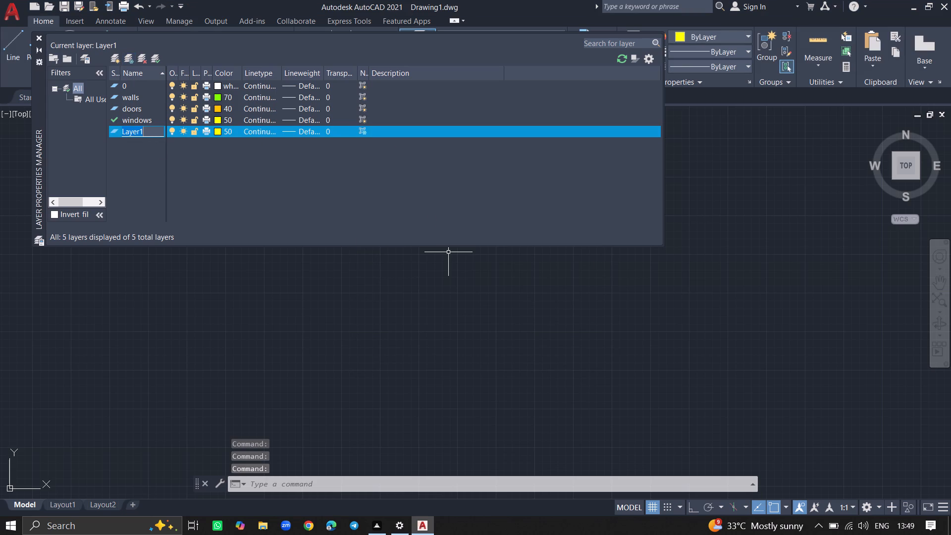
left_click(152, 129)
left_click(152, 129)
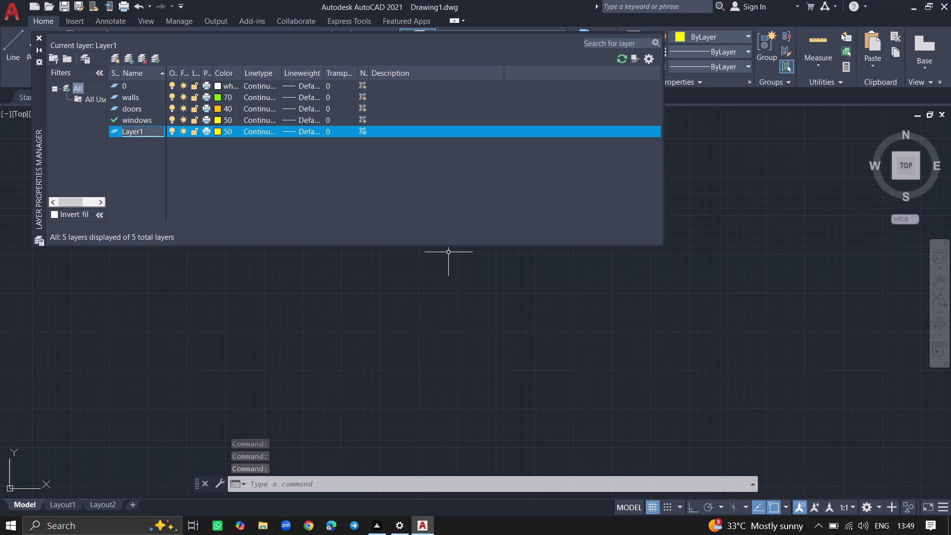
key("BackSpace")
key("BackSpace")
key("BackSpace")
key("BackSpace")
key("BackSpace")
key("BackSpace")
key("BackSpace")
key("BackSpace")
key("BackSpace")
key("BackSpace")
key("BackSpace")
key("BackSpace")
key("BackSpace")
key("BackSpace")
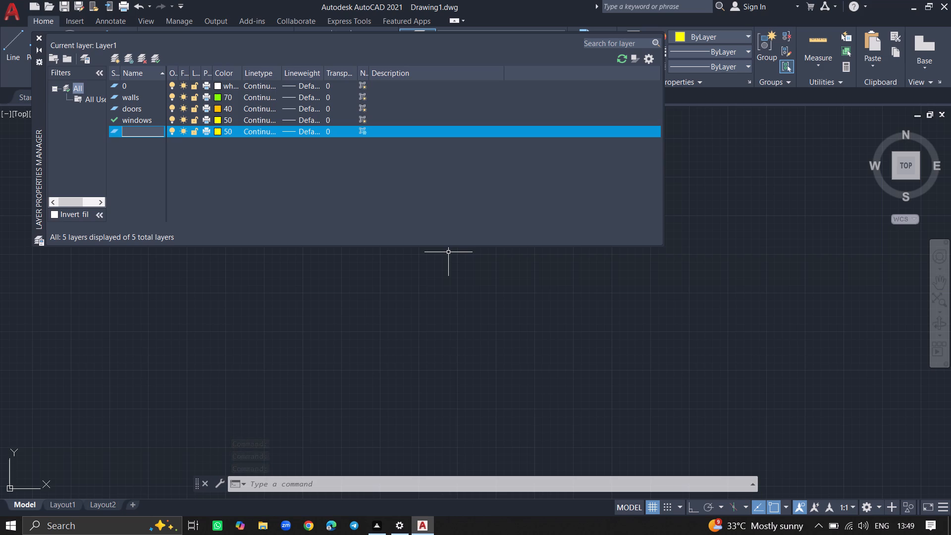
type("furnitu")
type("re")
Set the furniture layer's color to magenta, index color 220.
left_click(216, 134)
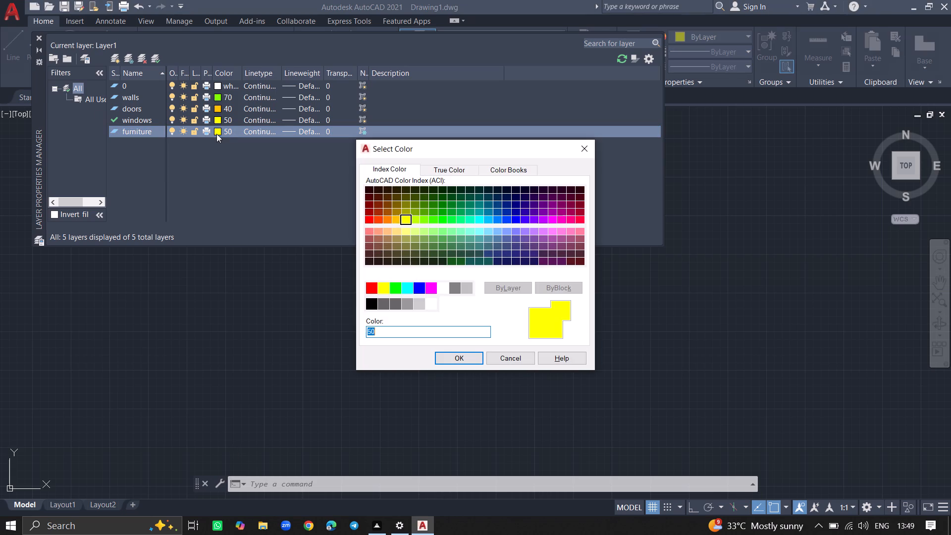
left_click(386, 219)
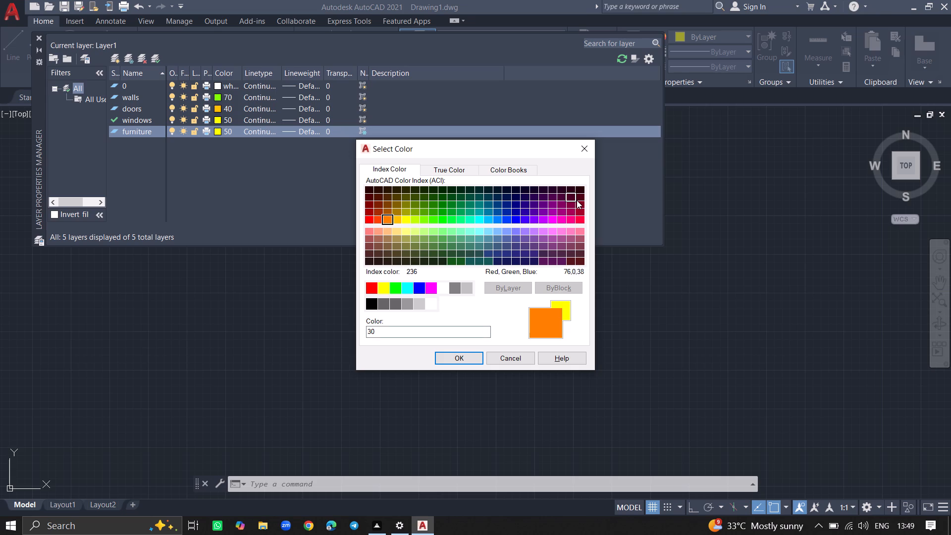
left_click(559, 219)
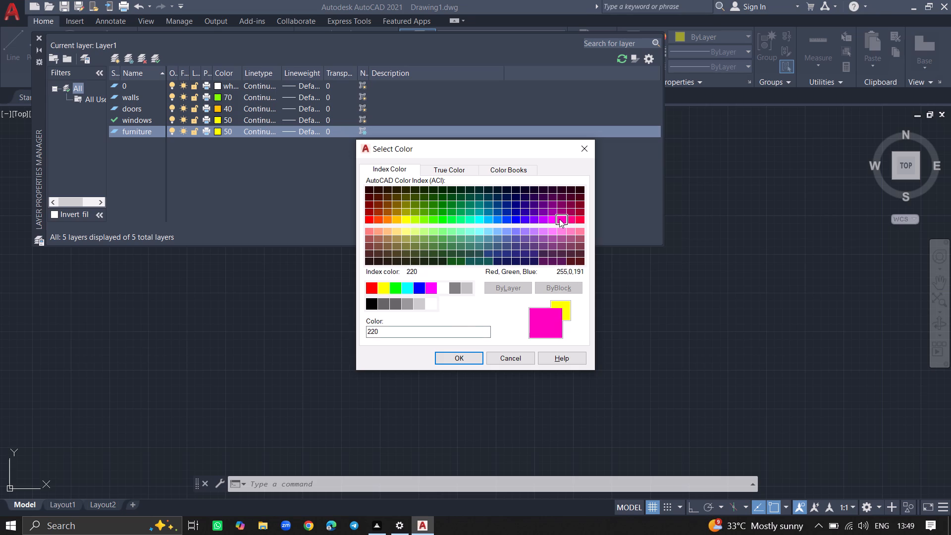
left_click(469, 356)
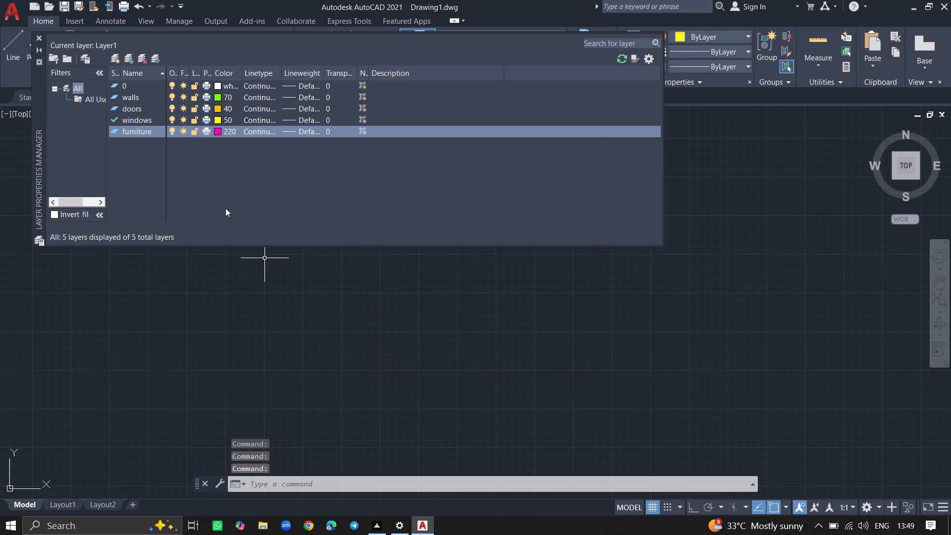
Create a new layer that is frozen in all viewports and name it text.
left_click(128, 59)
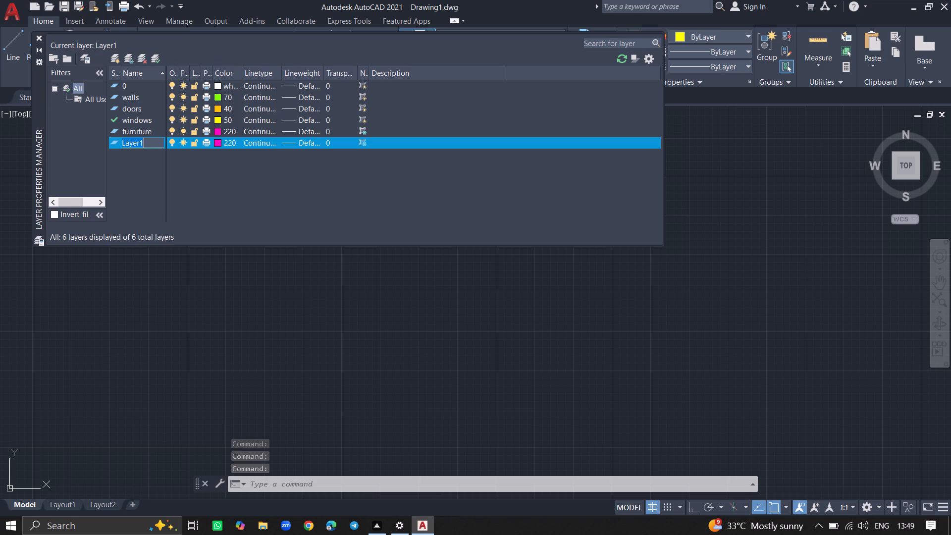
left_click(153, 142)
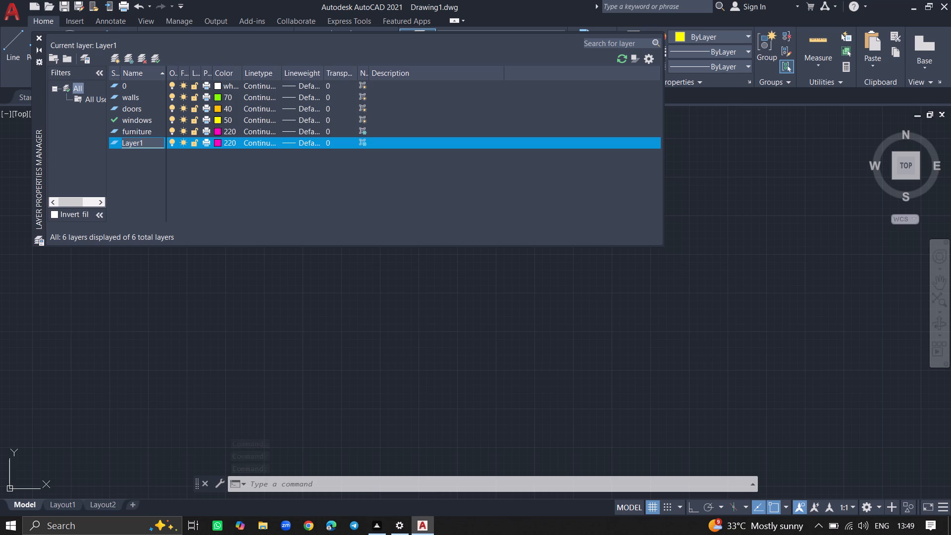
key("BackSpace")
key("BackSpace")
key("BackSpace")
key("BackSpace")
key("BackSpace")
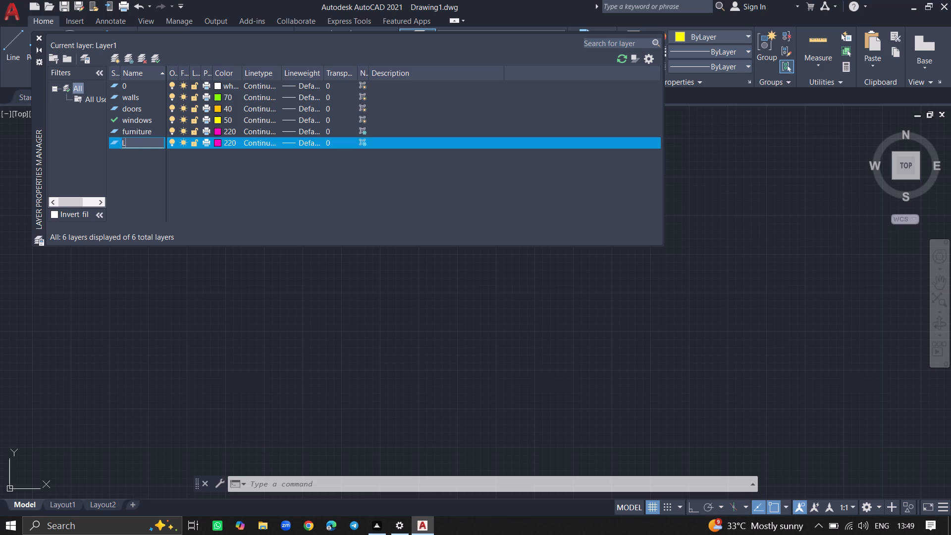
key("BackSpace")
left_click(153, 142)
type("text")
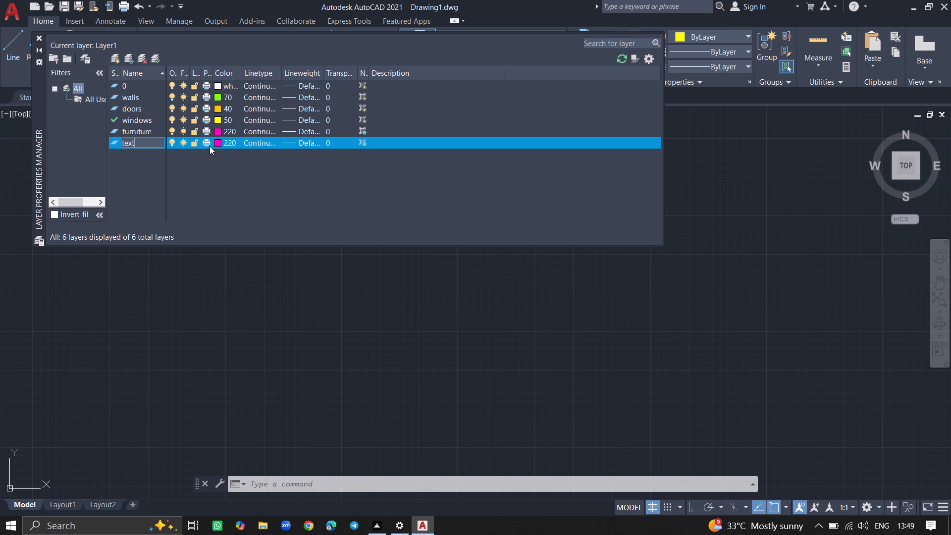
Set the text layer's color to blue, index color 170.
left_click(220, 145)
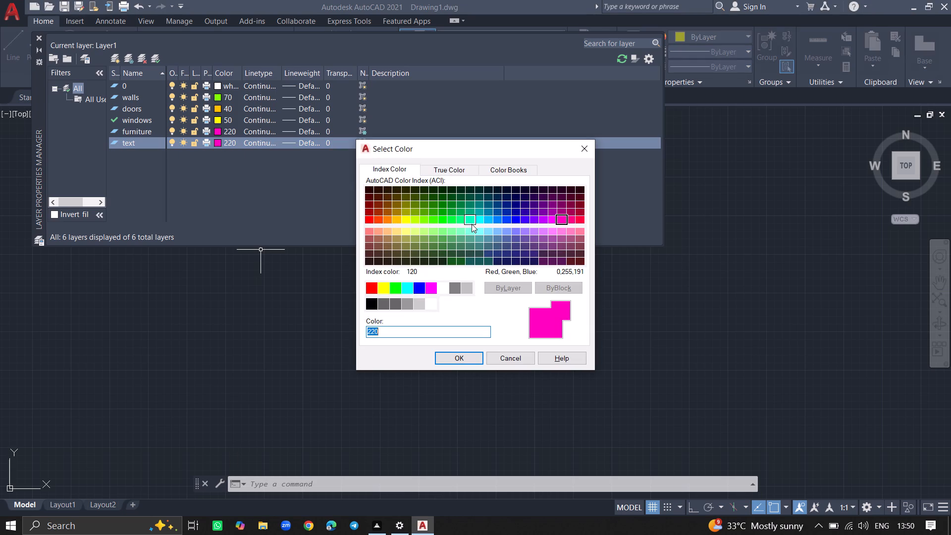
left_click(518, 220)
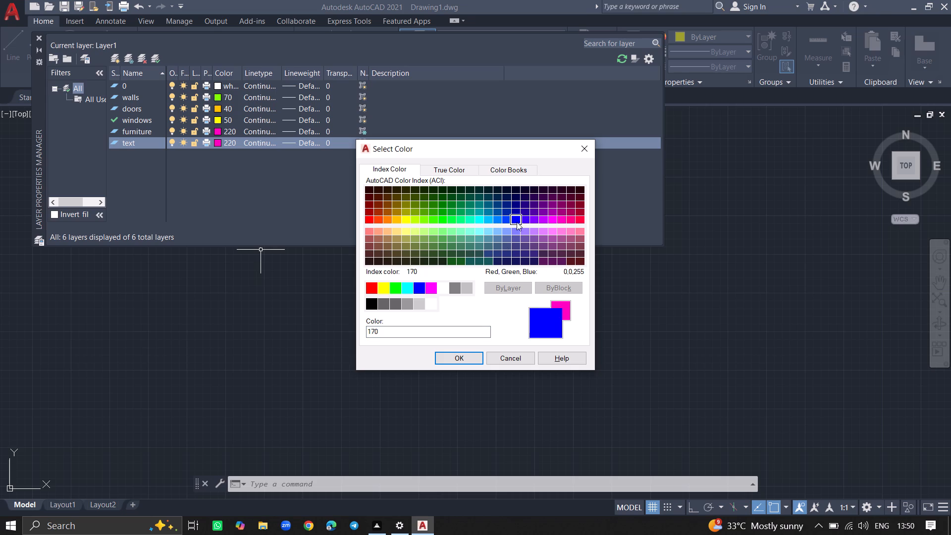
left_click(476, 363)
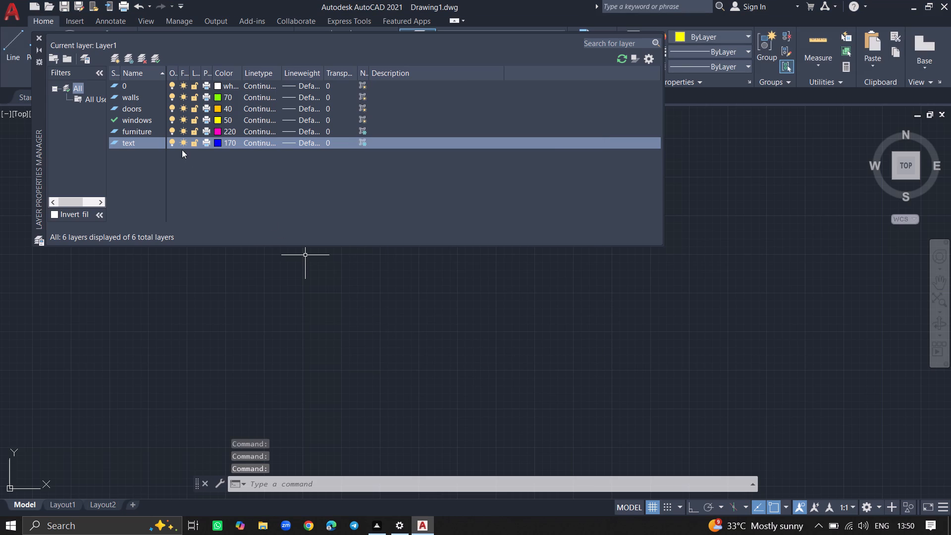
Create a new layer that is frozen in all viewports and name it dimensions.
left_click(129, 57)
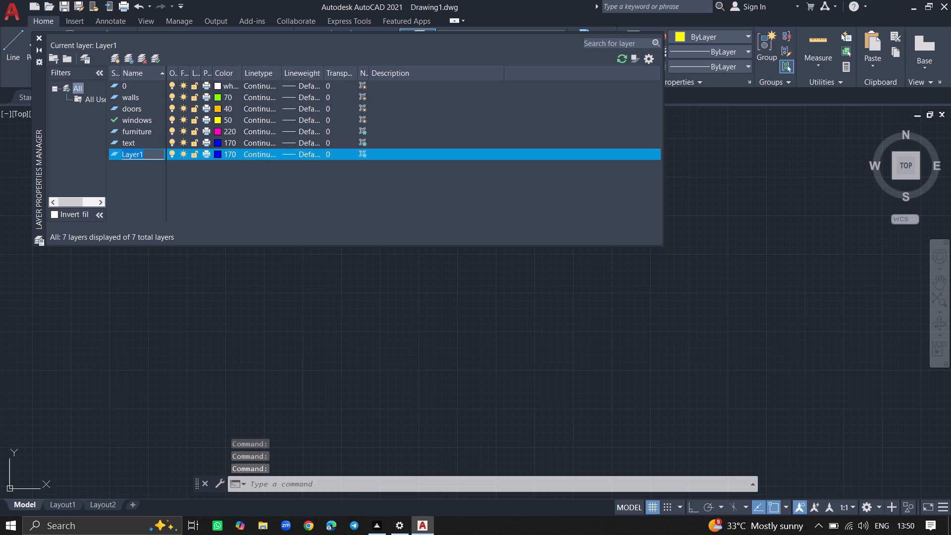
left_click(152, 152)
key("BackSpace")
key("BackSpace")
key("BackSpace")
key("BackSpace")
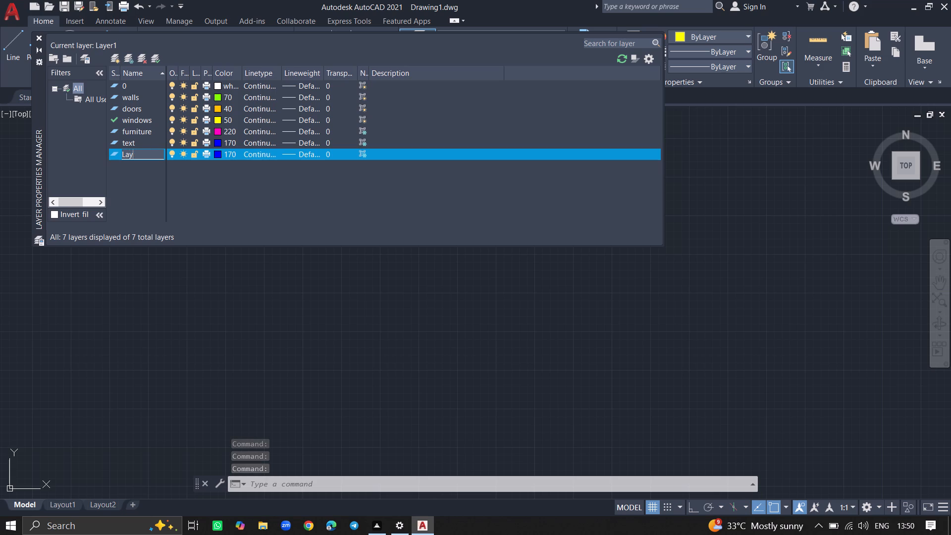
key("BackSpace")
key("BackSpace")
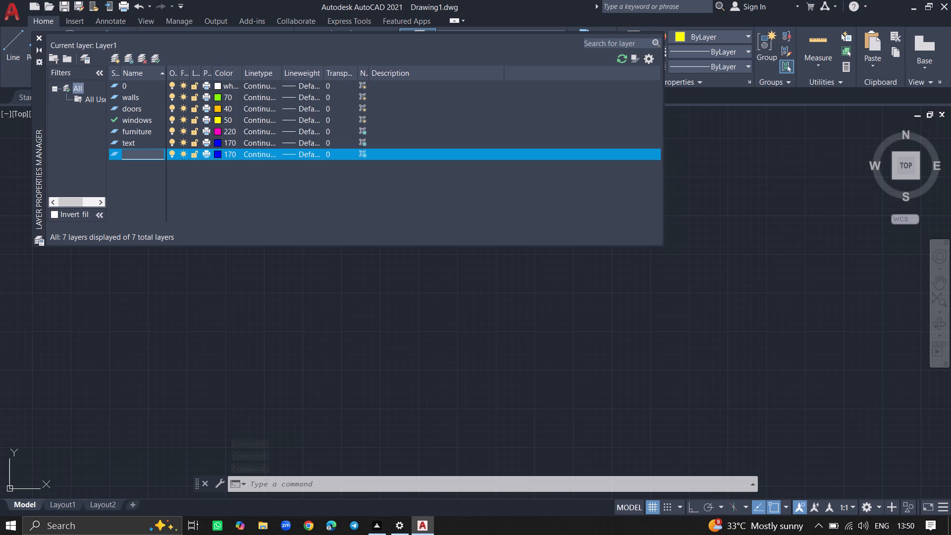
key("d")
type("im")
type("ensions")
Set the dimensions layer's color to light blue, index color 140.
left_click(217, 154)
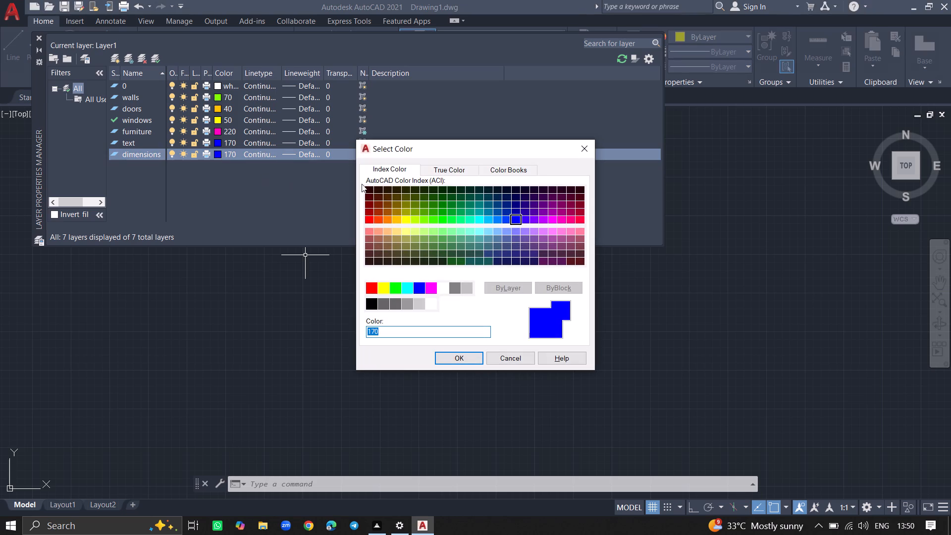
left_click(486, 220)
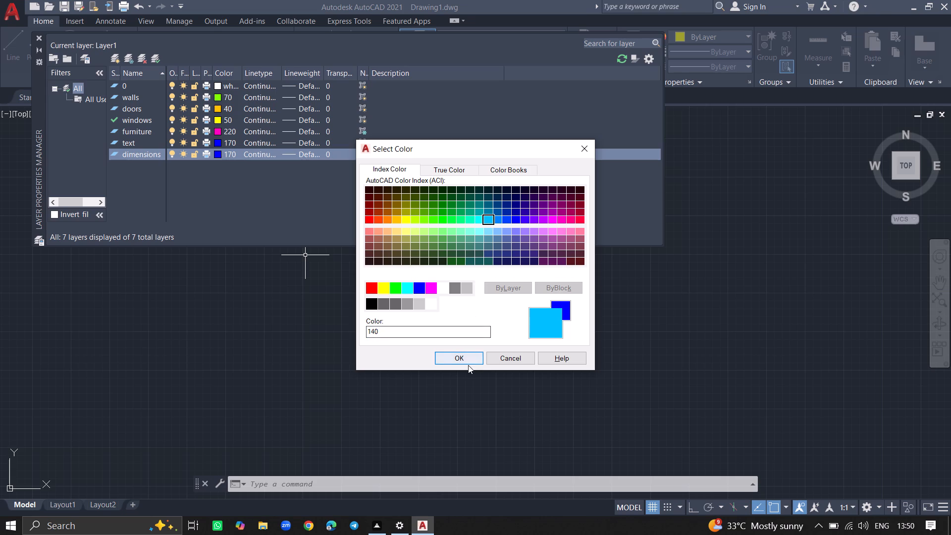
left_click(468, 359)
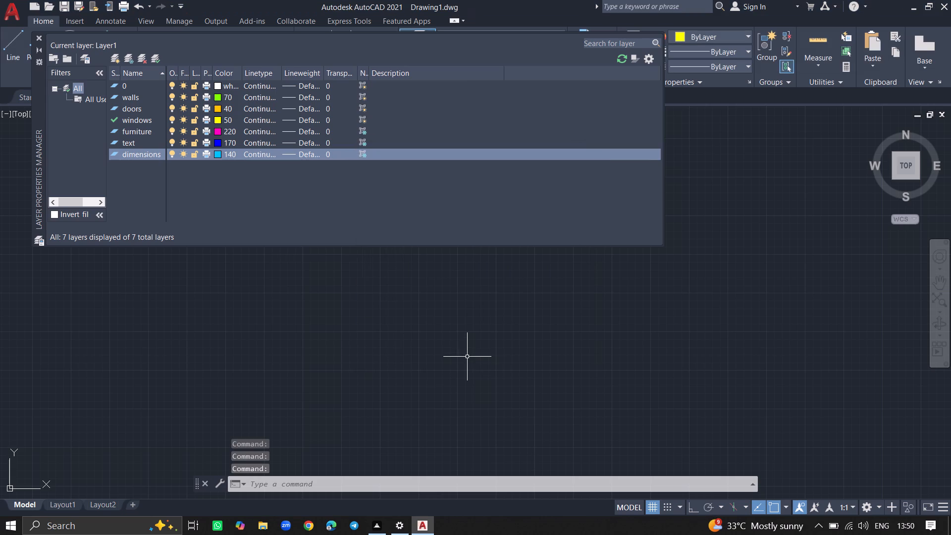
Turn off freezing in new viewports for the dimensions, text and furniture layers.
left_click(362, 154)
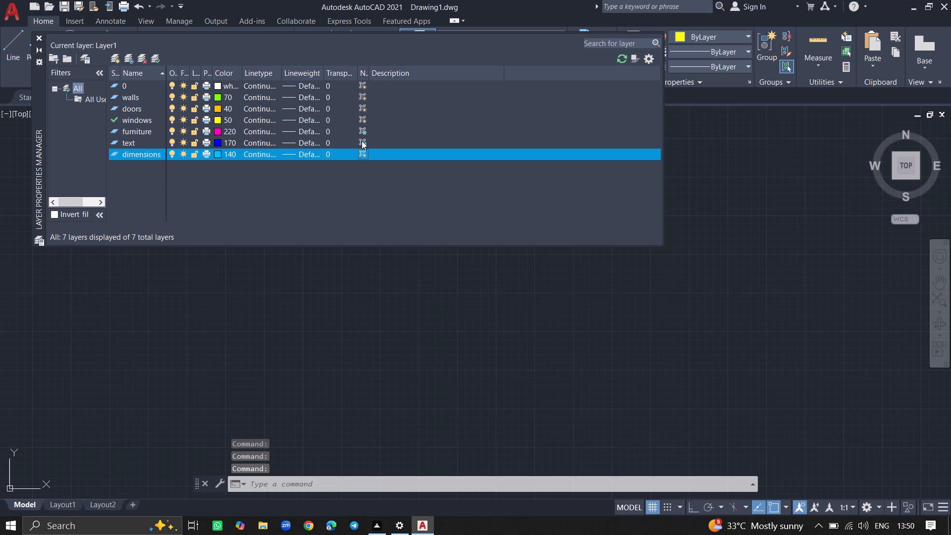
left_click(362, 141)
left_click(363, 130)
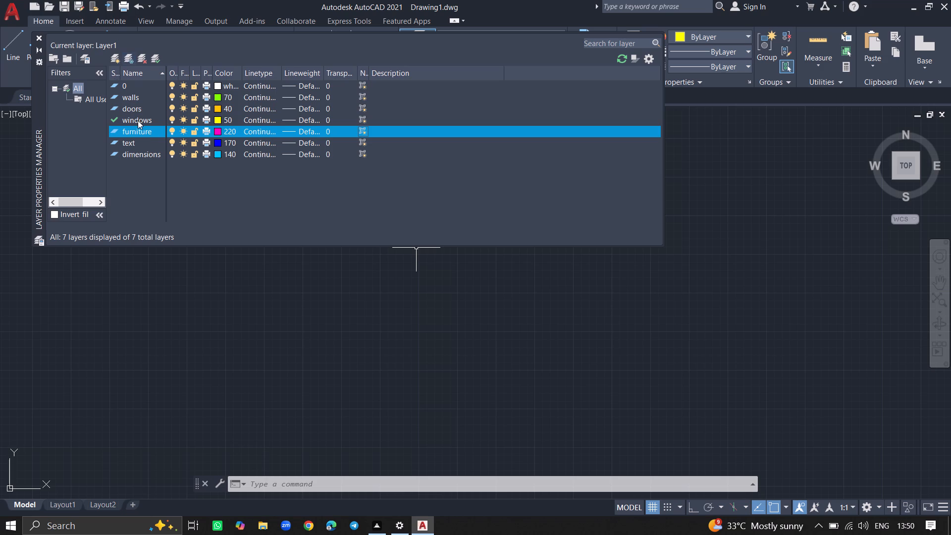
Create a new layer based on the dimensions layer, frozen in all viewports, and name it staircase.
left_click(146, 150)
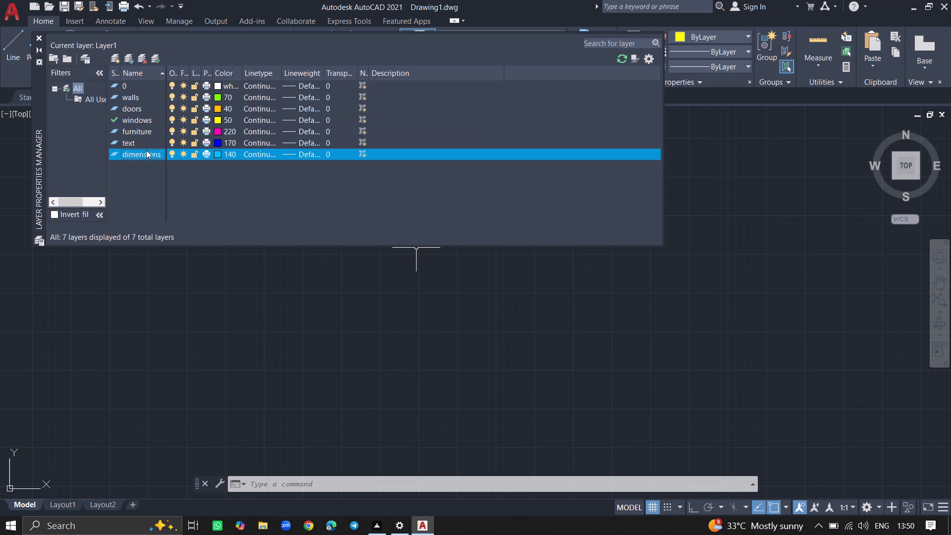
left_click(130, 61)
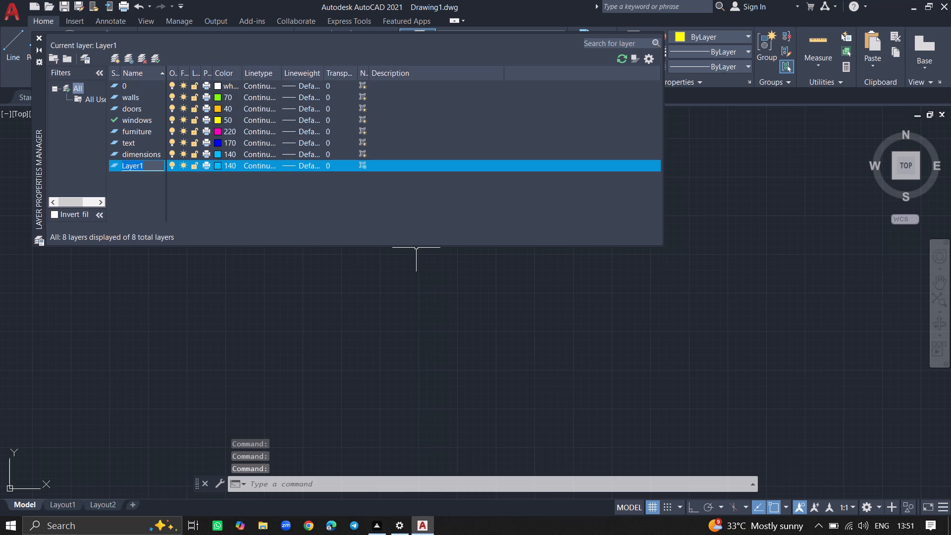
left_click(159, 162)
key("BackSpace")
key("BackSpace")
key("BackSpace")
key("BackSpace")
key("BackSpace")
key("BackSpace")
key("BackSpace")
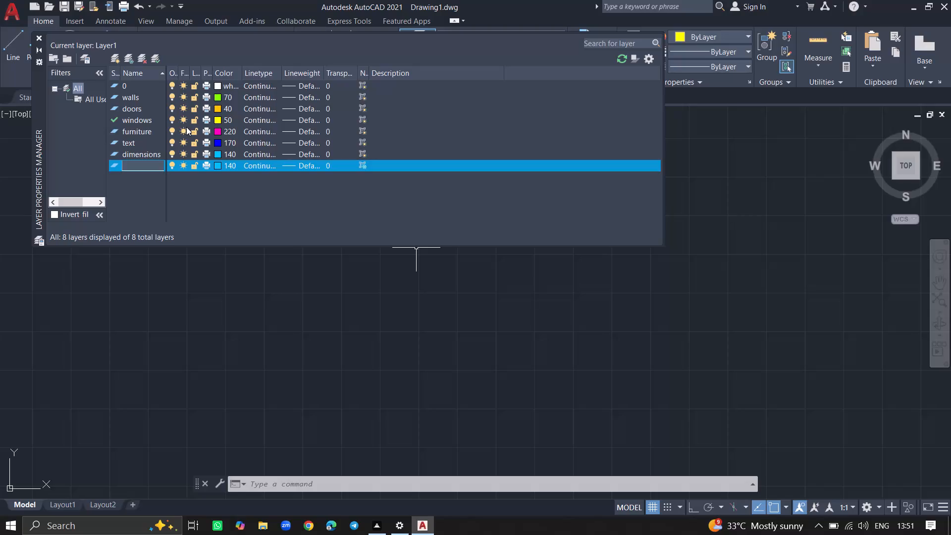
type("sta")
key("i")
type("rc")
type("ase")
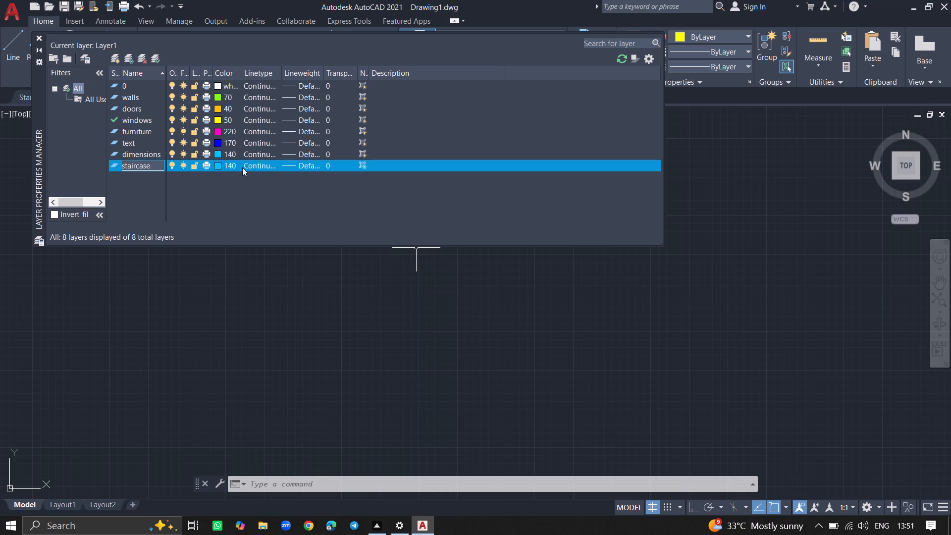
Set the staircase layer's color to red, index color 10, and turn off its freezing in new viewports.
left_click(217, 165)
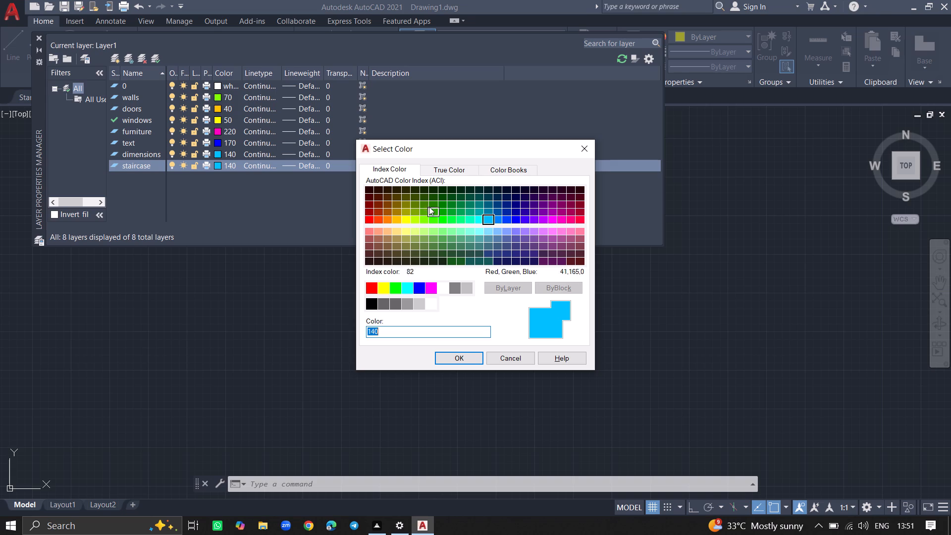
left_click(370, 221)
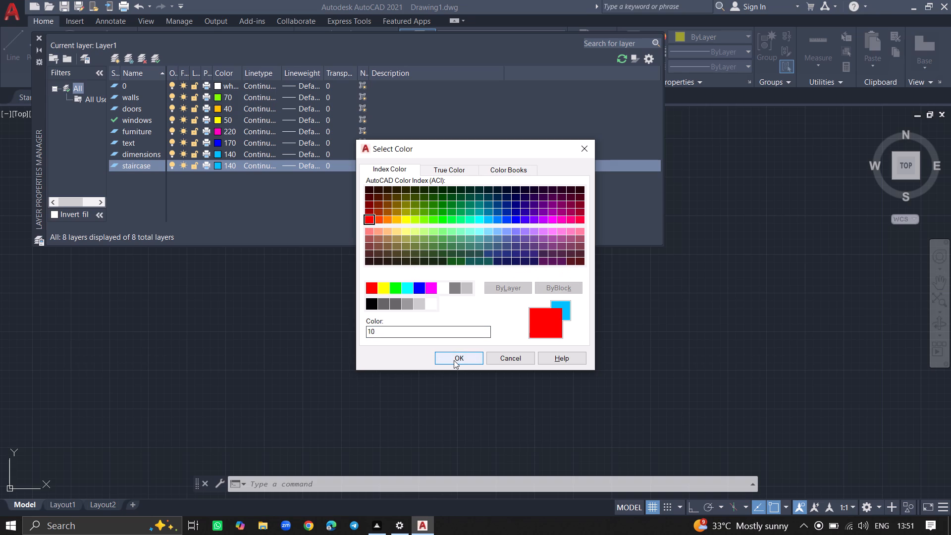
left_click(454, 360)
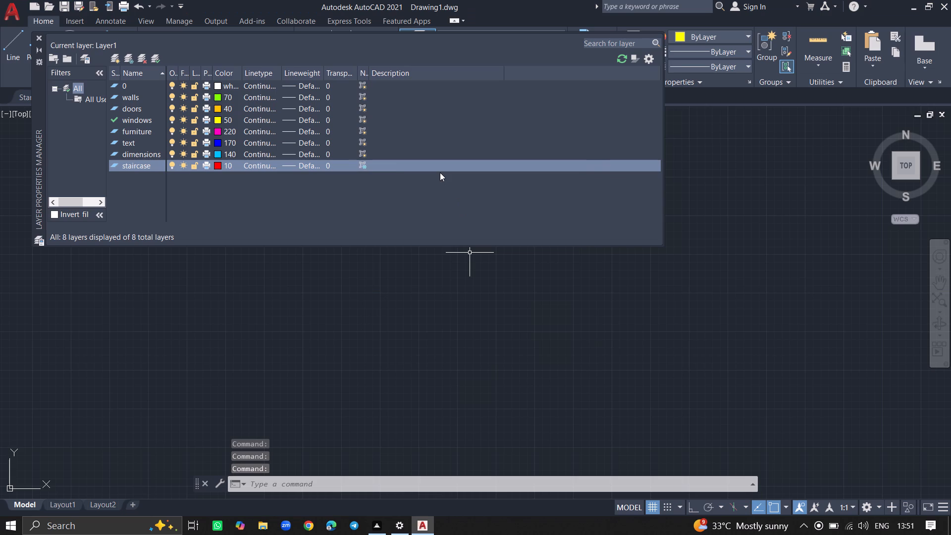
left_click(364, 164)
Make walls the current layer and close the layer manager.
double_click(133, 95)
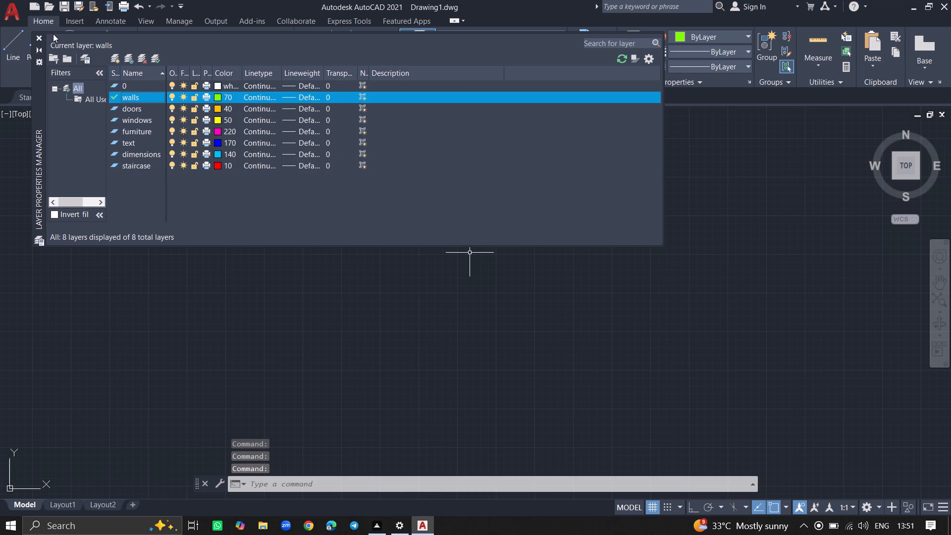
left_click(38, 35)
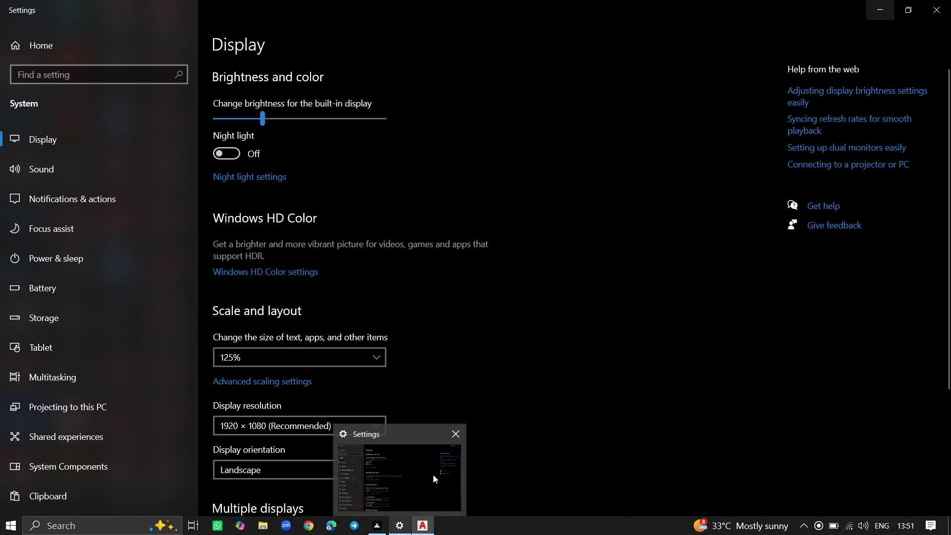
Close the Windows Settings window that is open in the background.
left_click(458, 436)
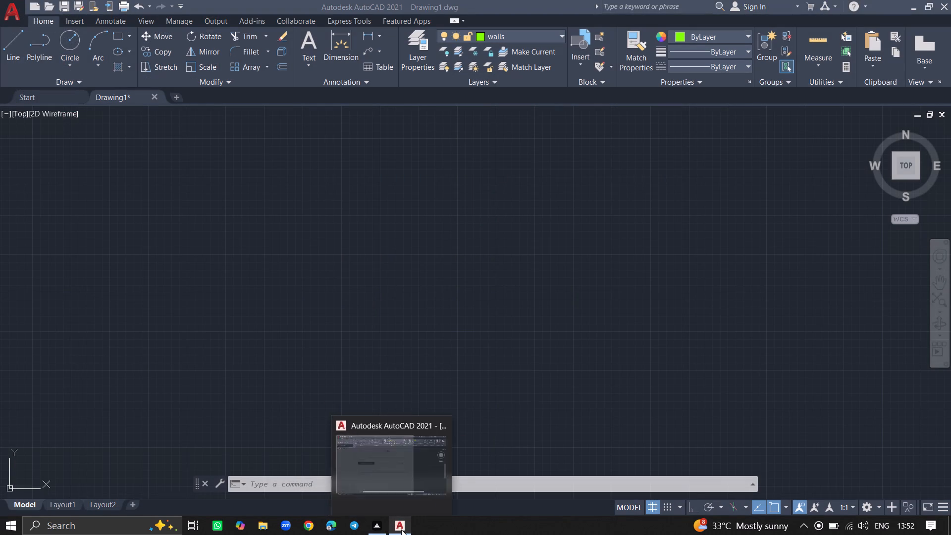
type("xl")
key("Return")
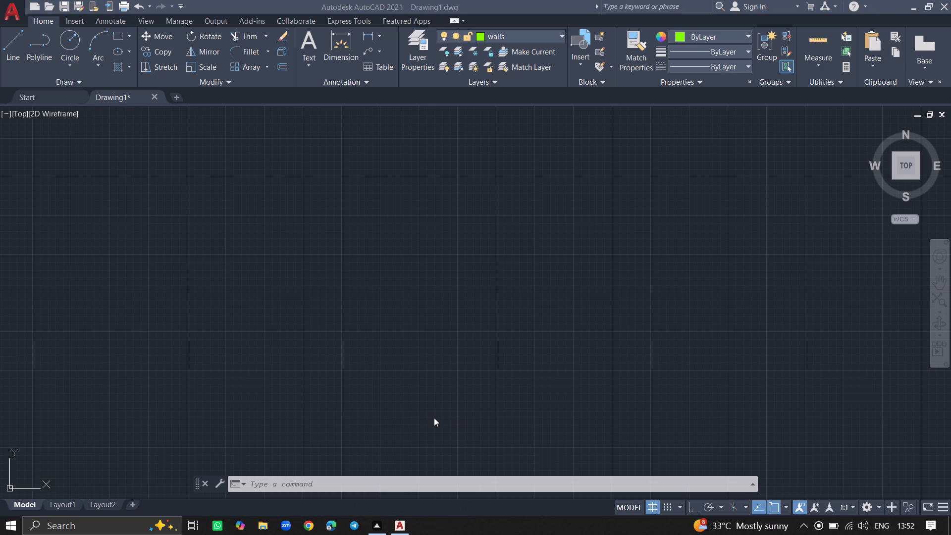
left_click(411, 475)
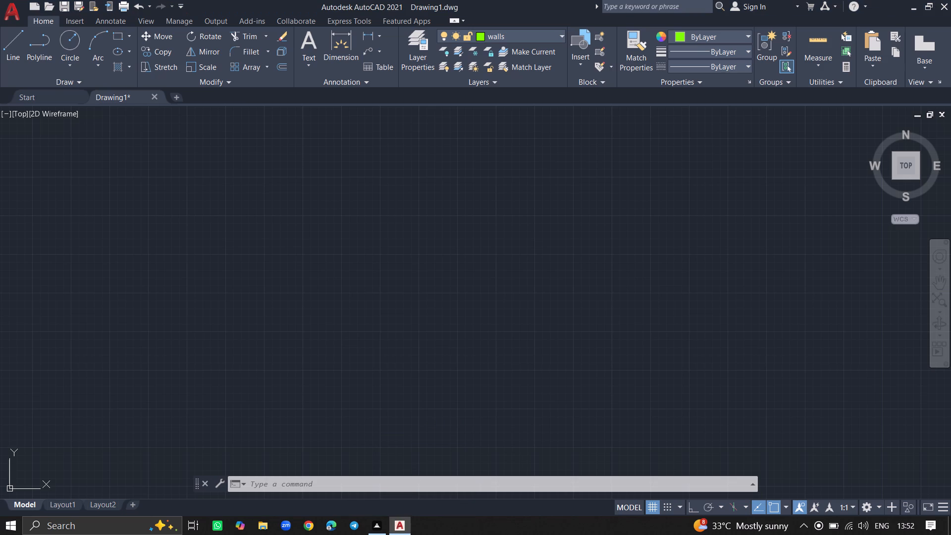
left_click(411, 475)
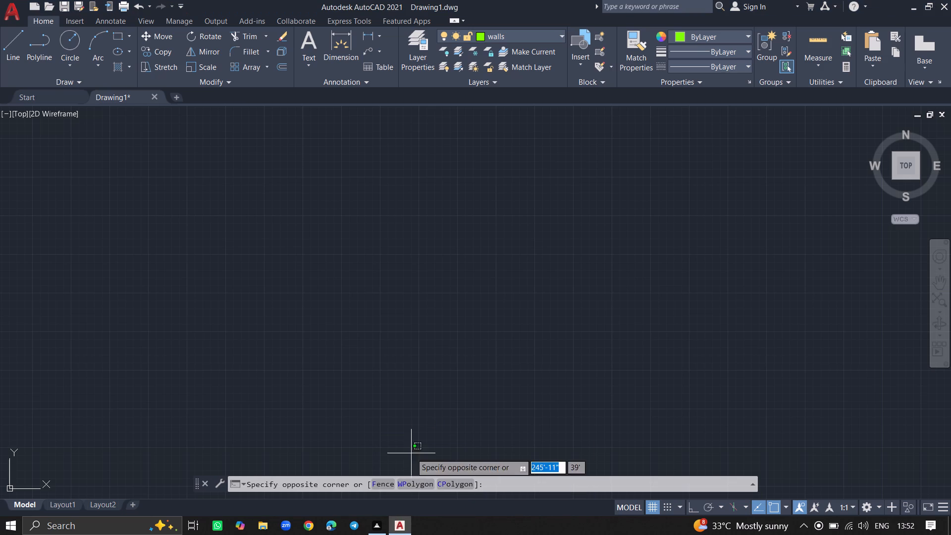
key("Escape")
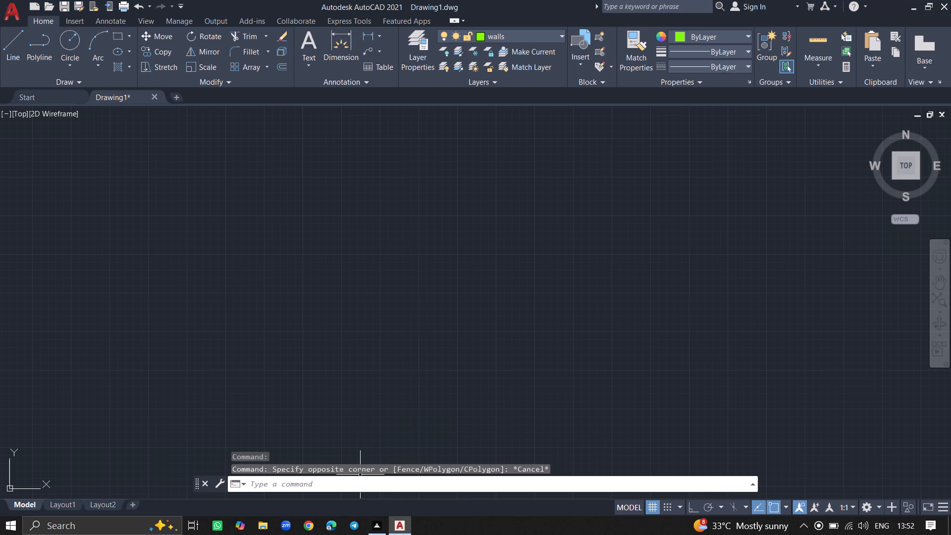
Draw a vertical construction line on the walls layer through a point at about 227', 88'-7".
left_click(357, 486)
key("x")
key("l")
key("Return")
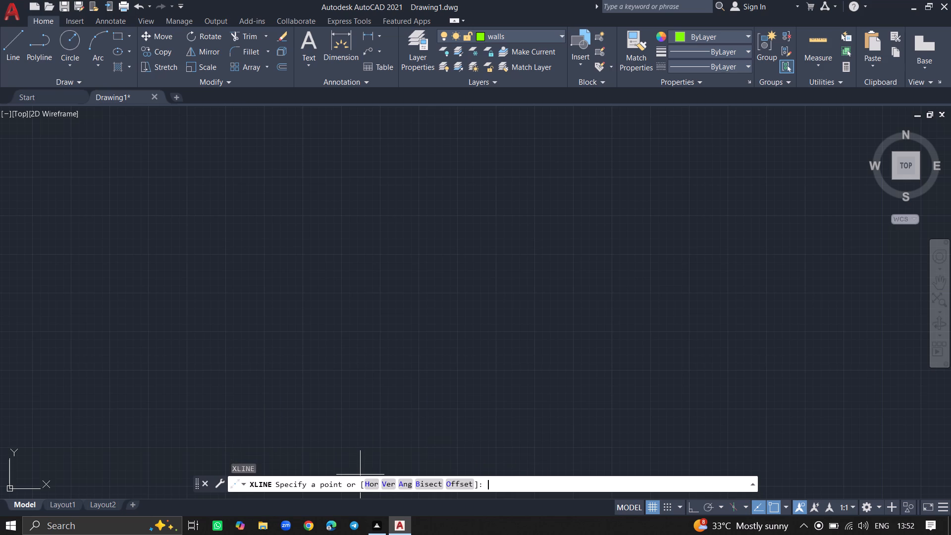
left_click(387, 487)
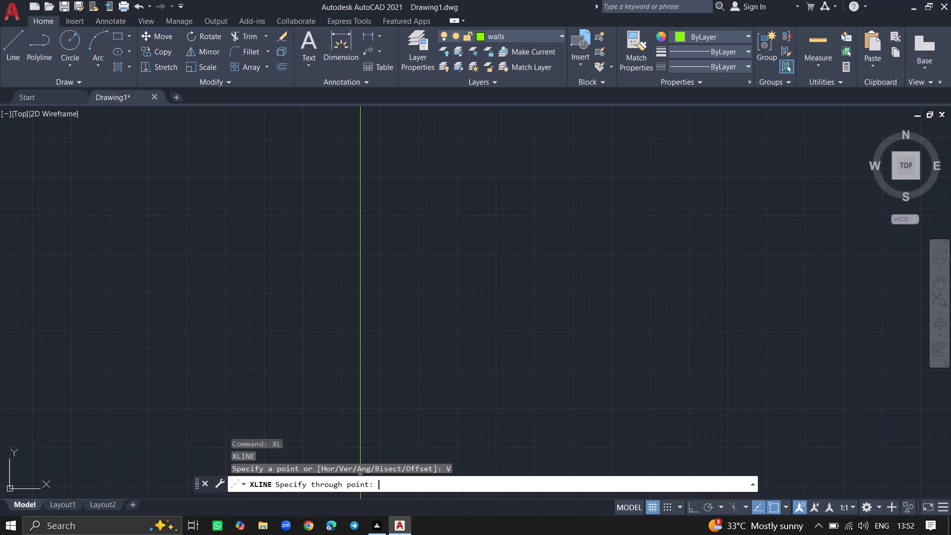
left_click(376, 361)
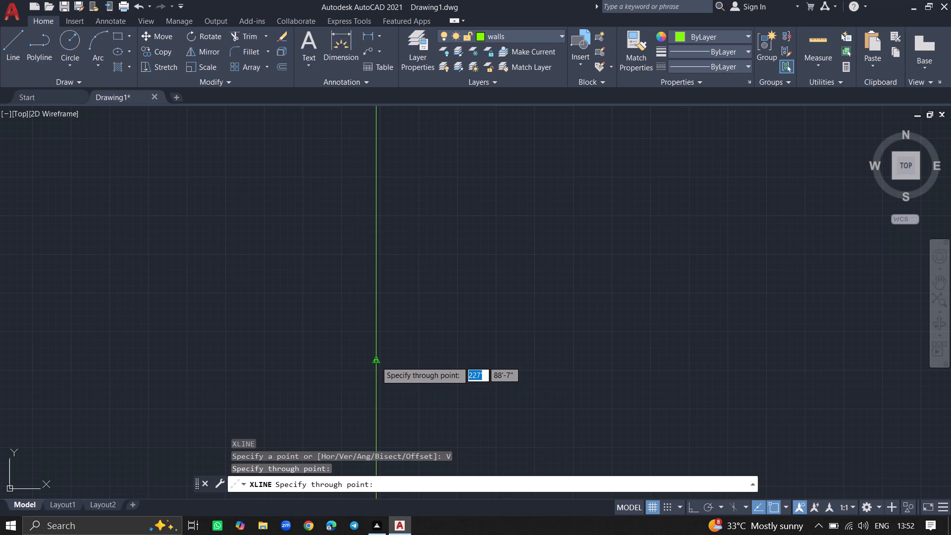
key("Return")
Draw a horizontal construction line crossing the vertical one through a point at about 227', 177'-5".
key("x")
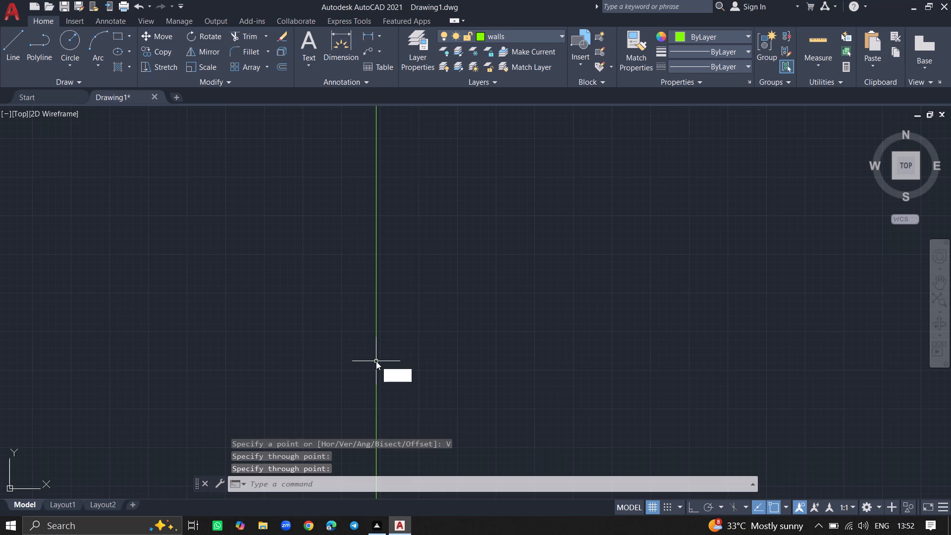
key("l")
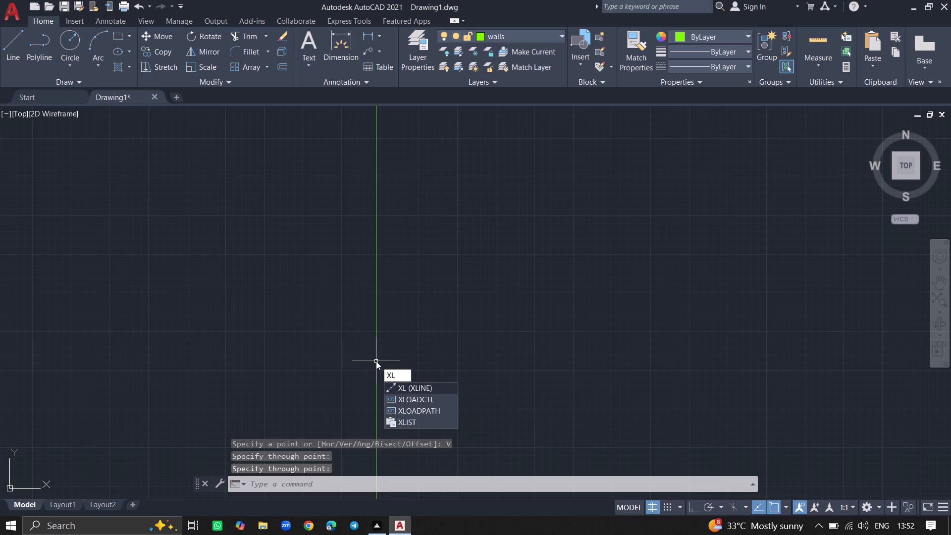
key("Return")
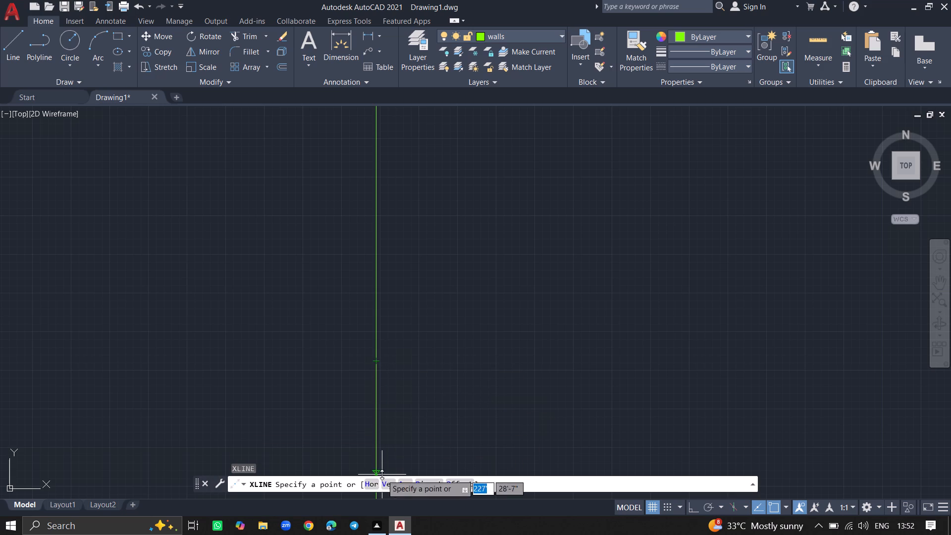
left_click(366, 485)
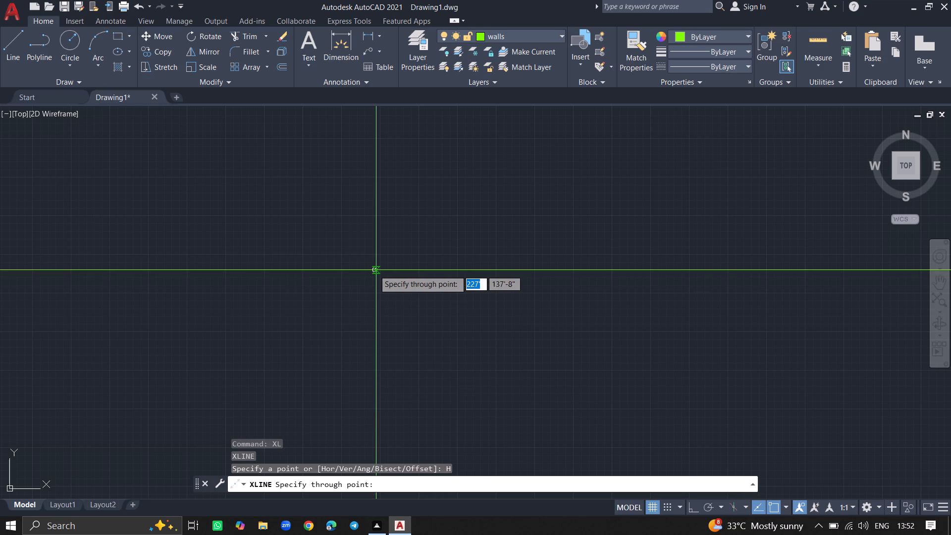
left_click(375, 196)
key("Return")
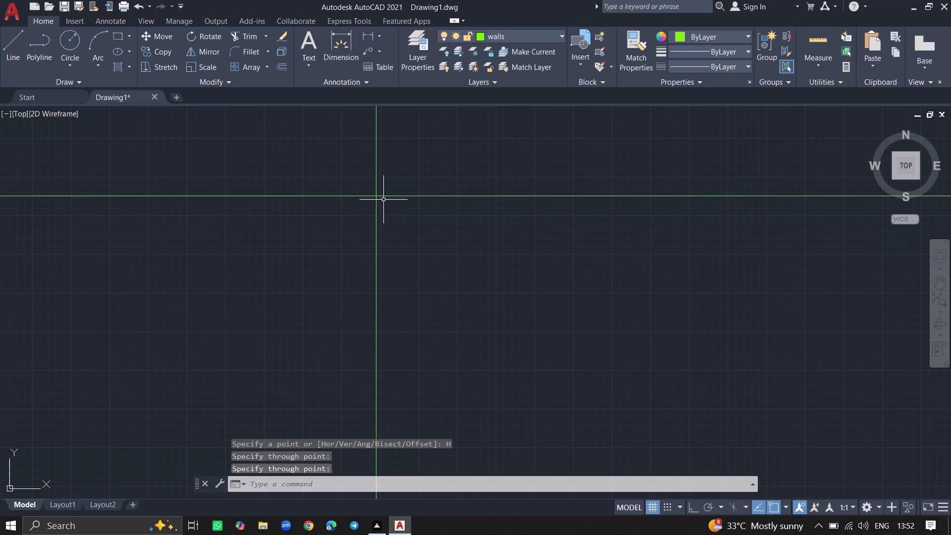
Offset the horizontal construction line 9" downward and the vertical construction line 9" to the right.
type("offset")
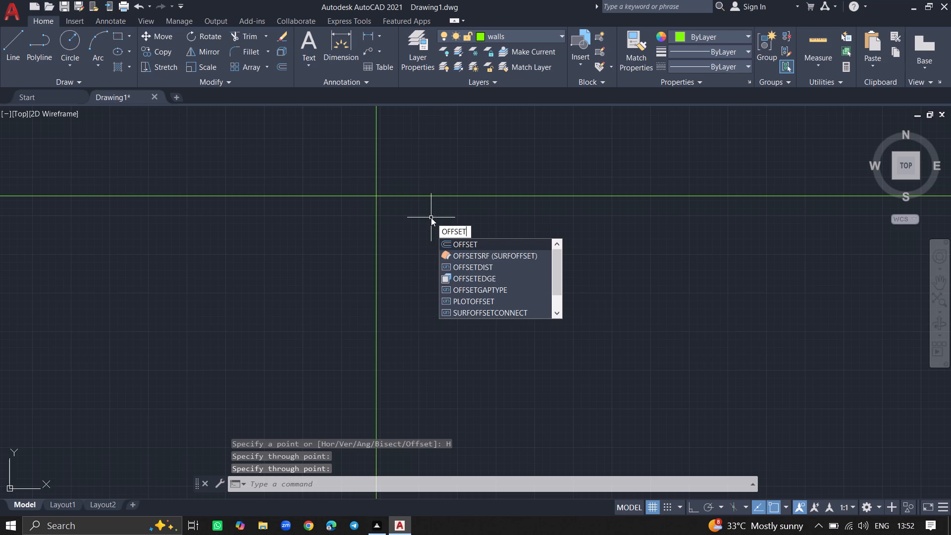
key("Return")
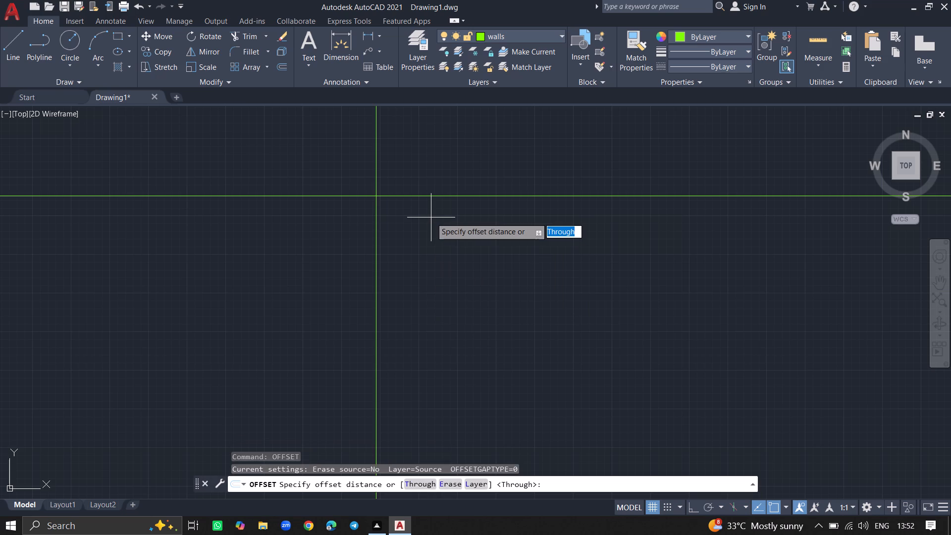
key("9")
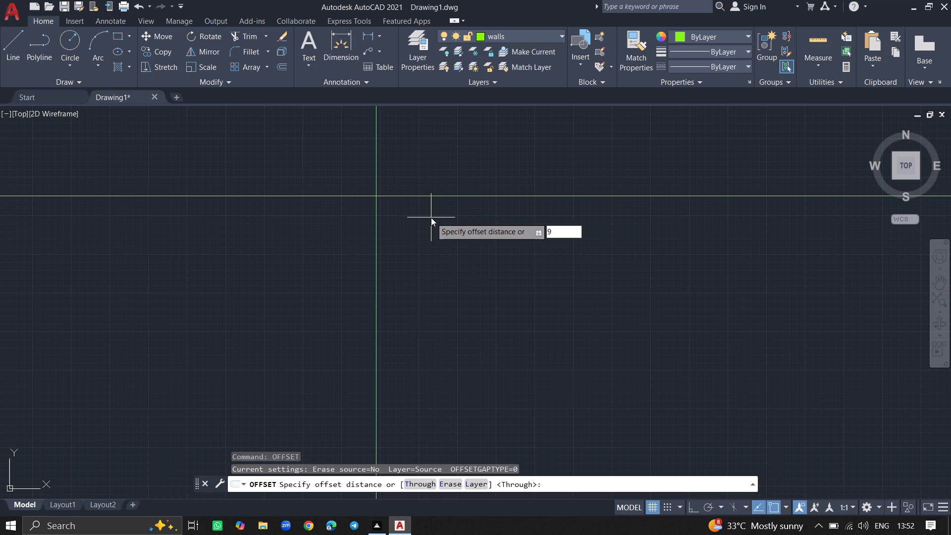
key("shift+quotedbl")
key("Return")
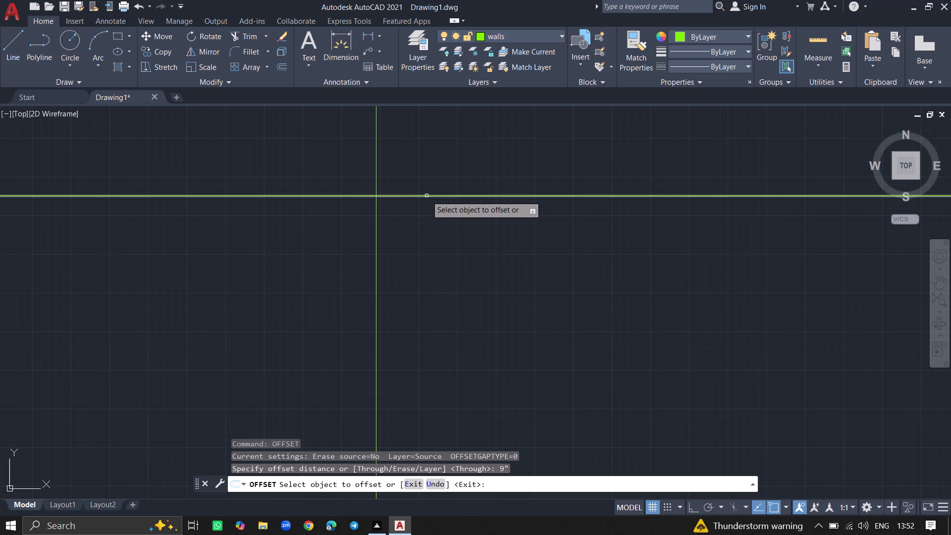
left_click_drag(426, 195, 434, 228)
left_click(434, 228)
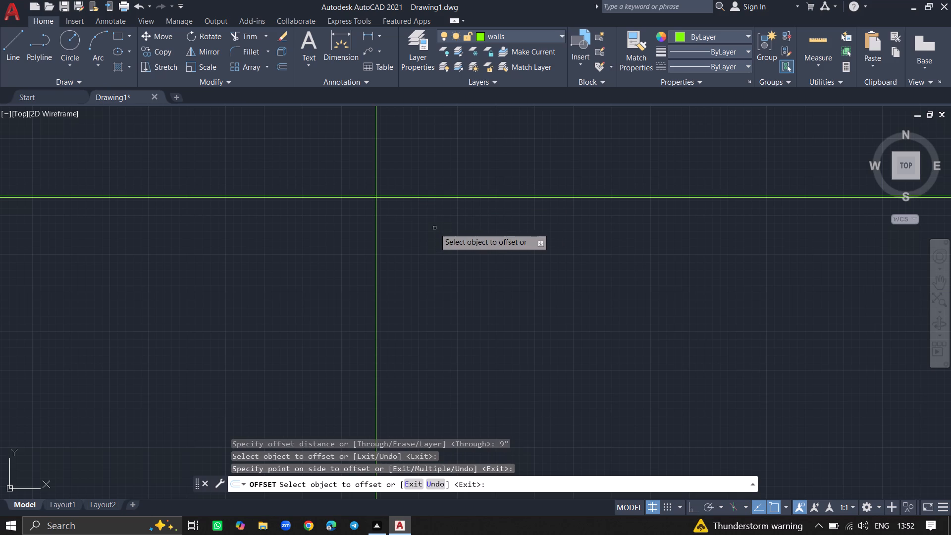
left_click(375, 246)
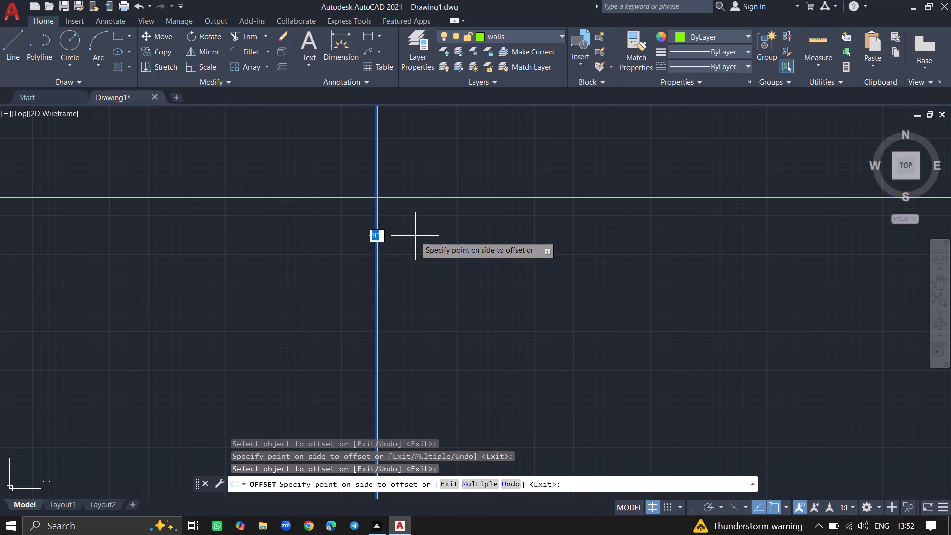
left_click(415, 236)
key("Return")
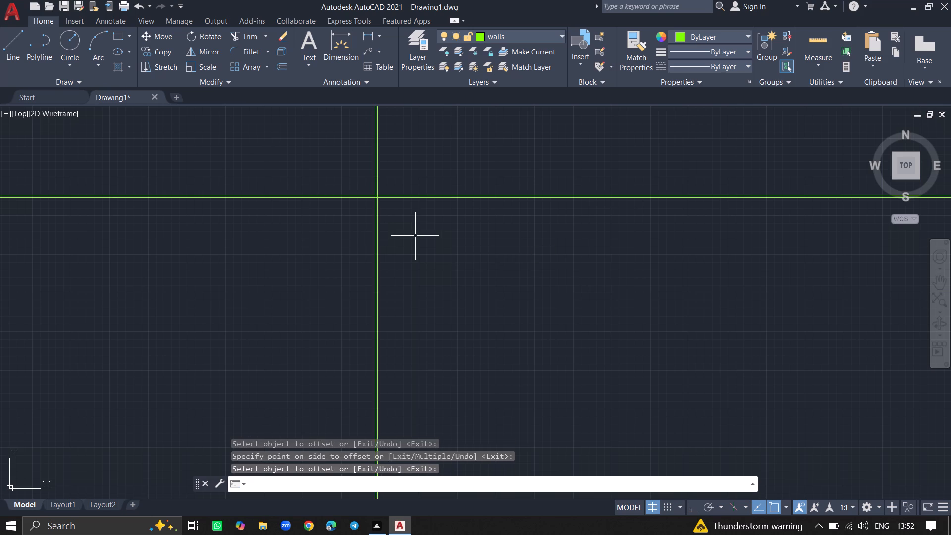
Save the drawing in the Documents folder under the file name houseplan1234.
key("ctrl+s")
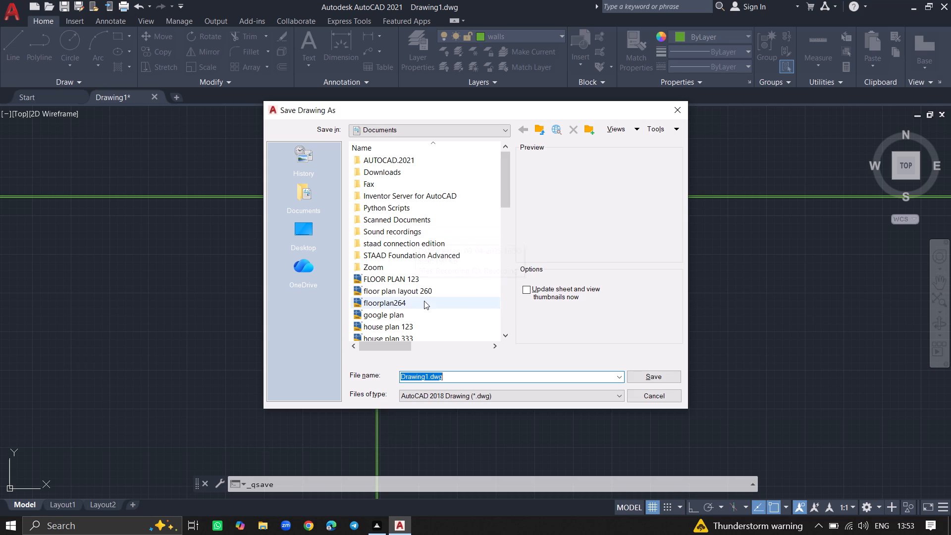
left_click(455, 378)
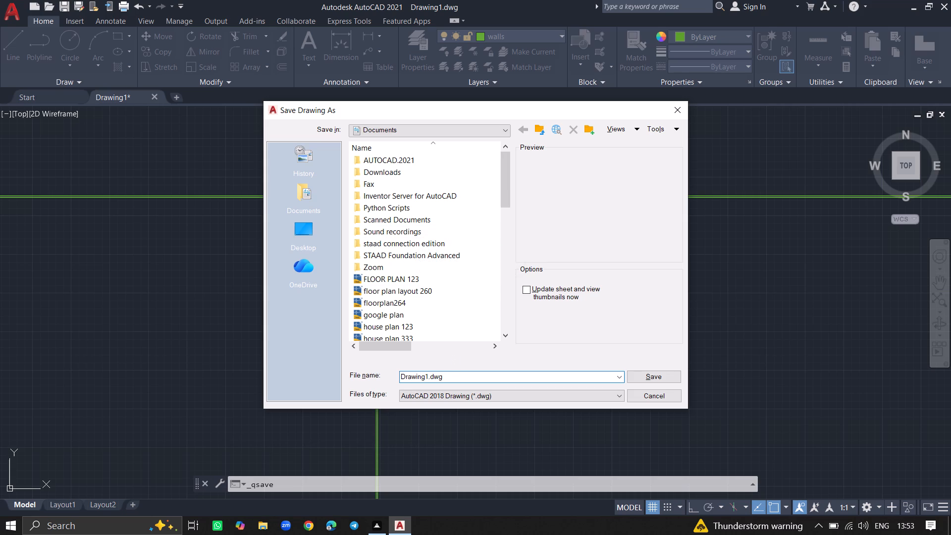
left_click(455, 378)
key("BackSpace")
key("BackSpace")
key("BackSpace")
key("BackSpace")
key("BackSpace")
key("BackSpace")
key("BackSpace")
key("BackSpace")
key("BackSpace")
key("BackSpace")
key("BackSpace")
key("BackSpace")
key("BackSpace")
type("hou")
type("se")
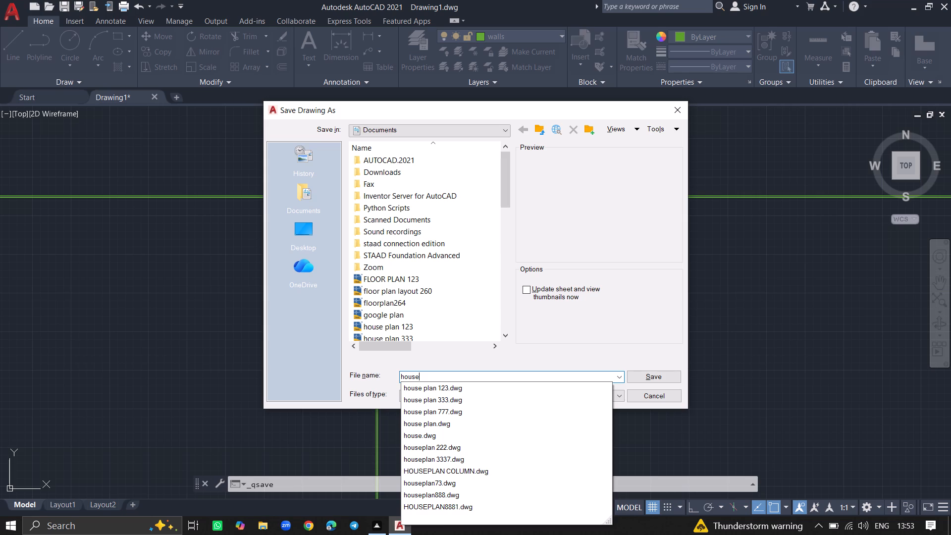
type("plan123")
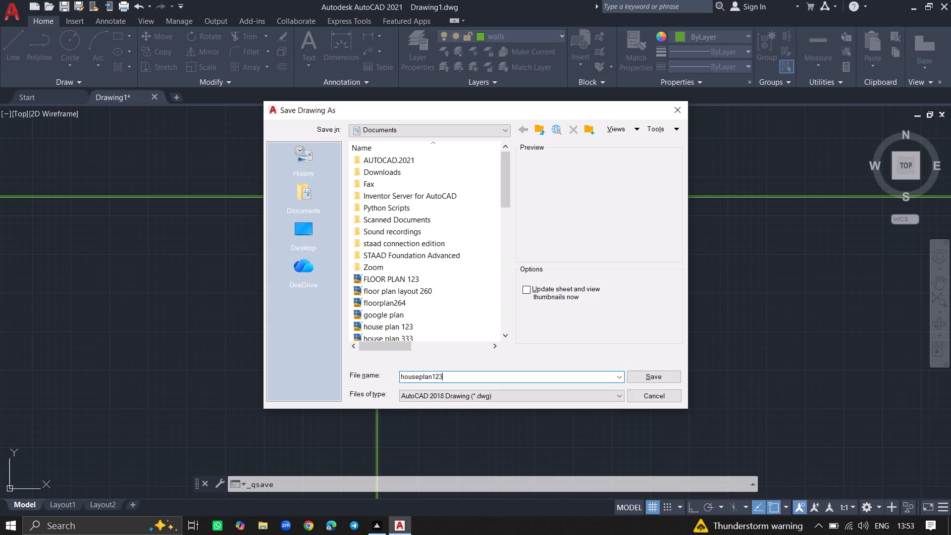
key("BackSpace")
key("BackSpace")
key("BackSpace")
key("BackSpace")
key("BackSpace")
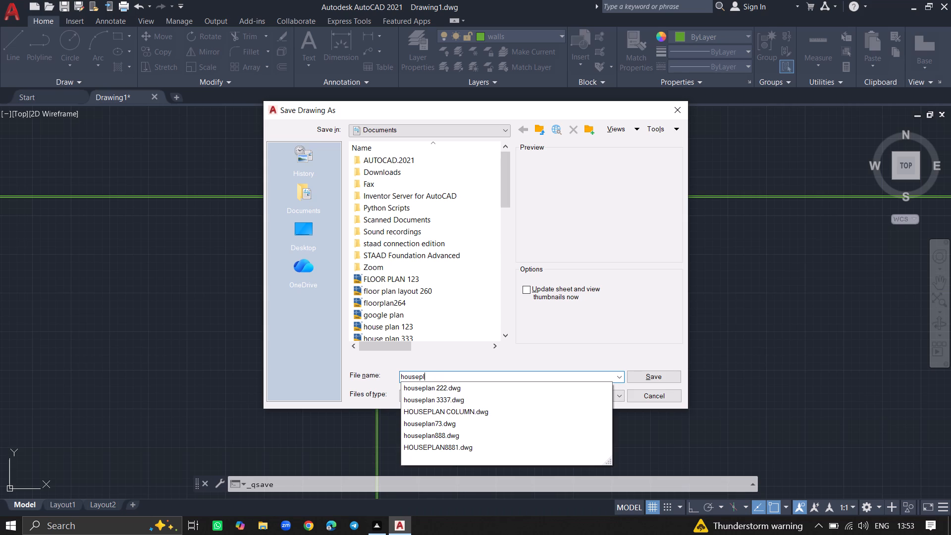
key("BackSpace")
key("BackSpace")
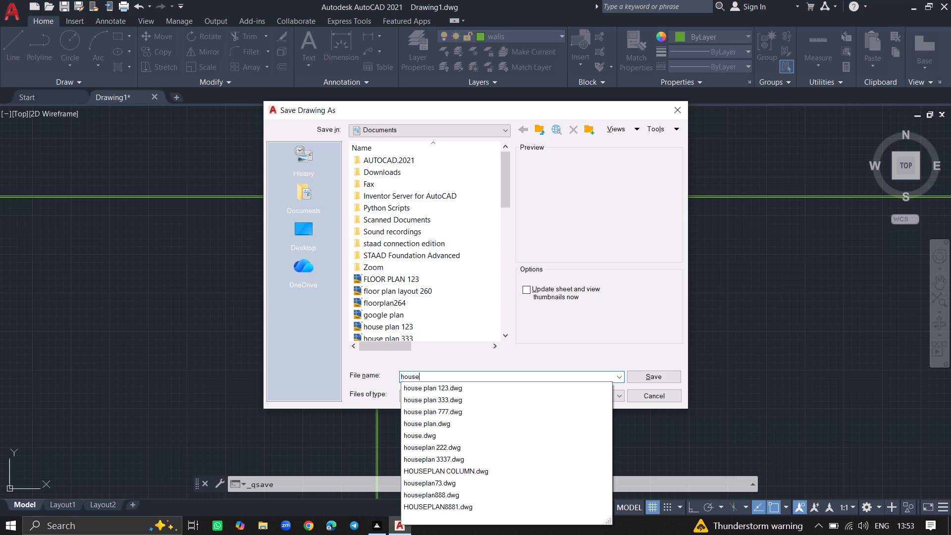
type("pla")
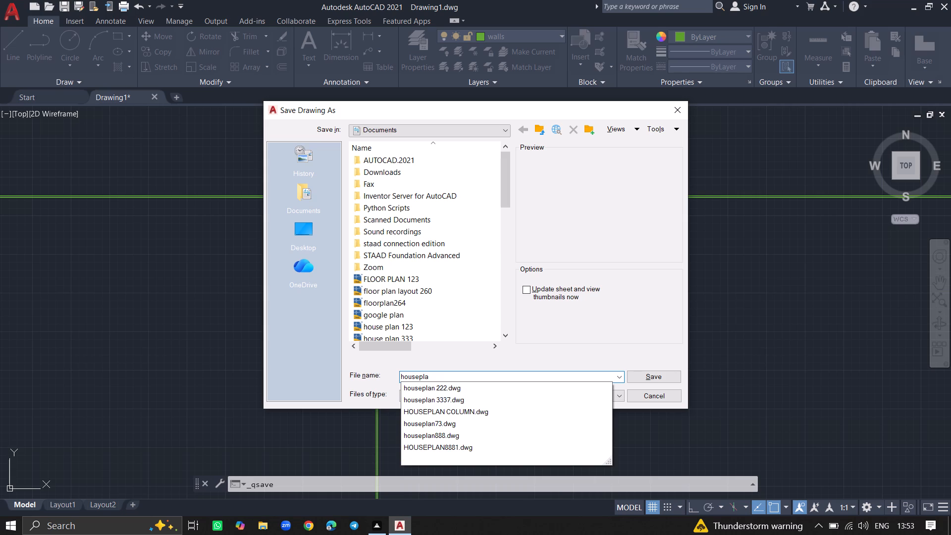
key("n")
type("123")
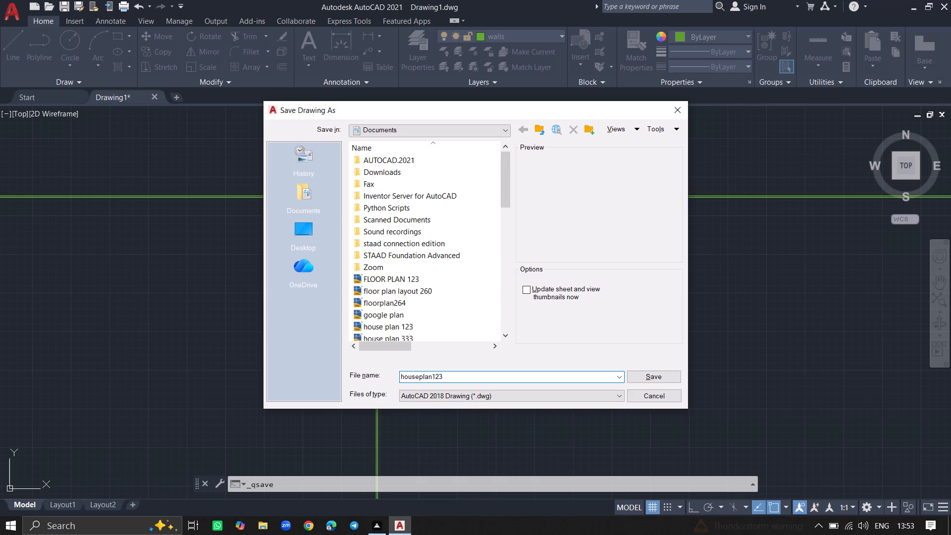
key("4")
left_click(661, 373)
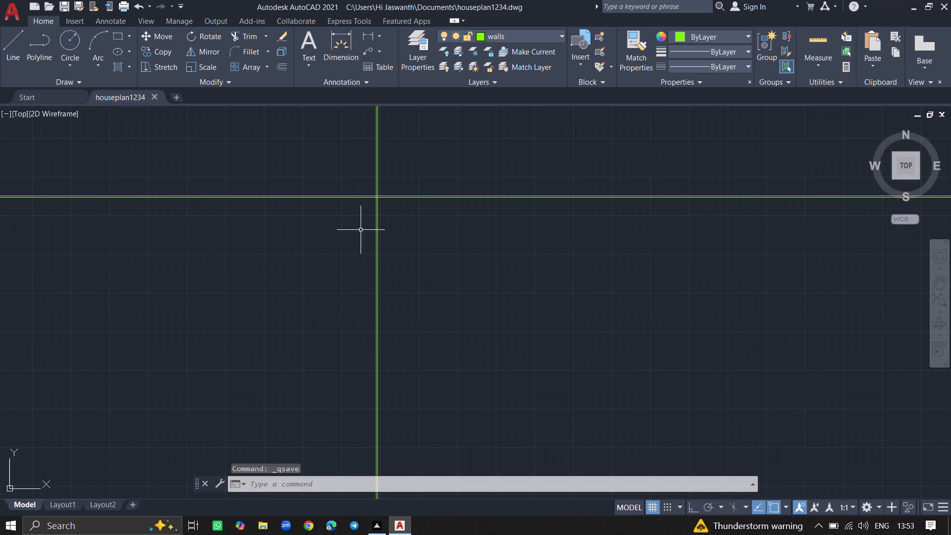
Trim both horizontal lines left of the crossing and both vertical lines above it to form the upper-left wall corner.
scroll(321, 199, "up", 1, "ctrl")
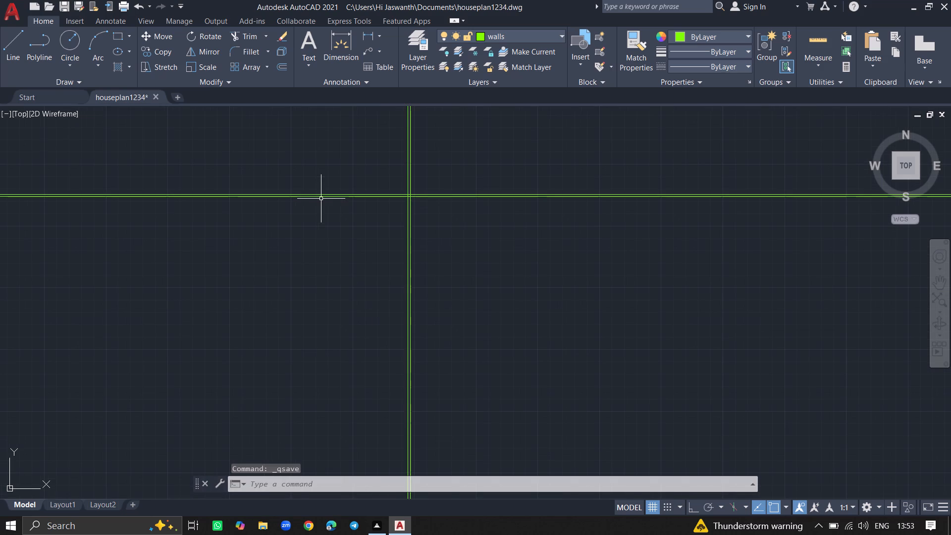
type("trim")
key("Return")
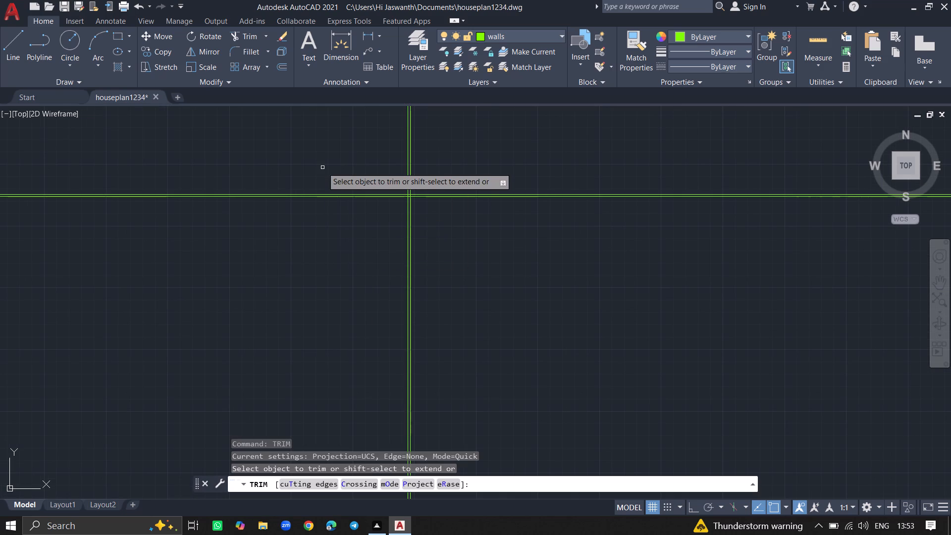
left_click(338, 194)
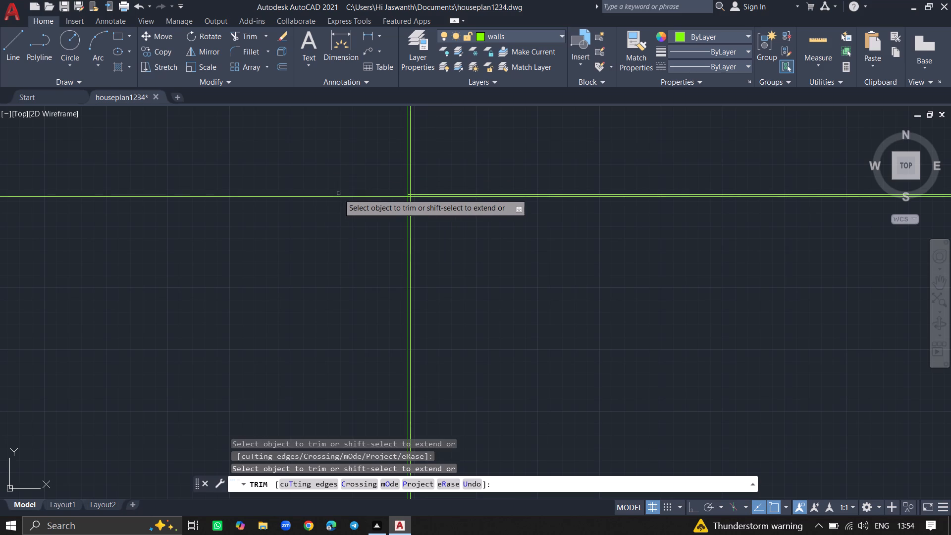
left_click(338, 196)
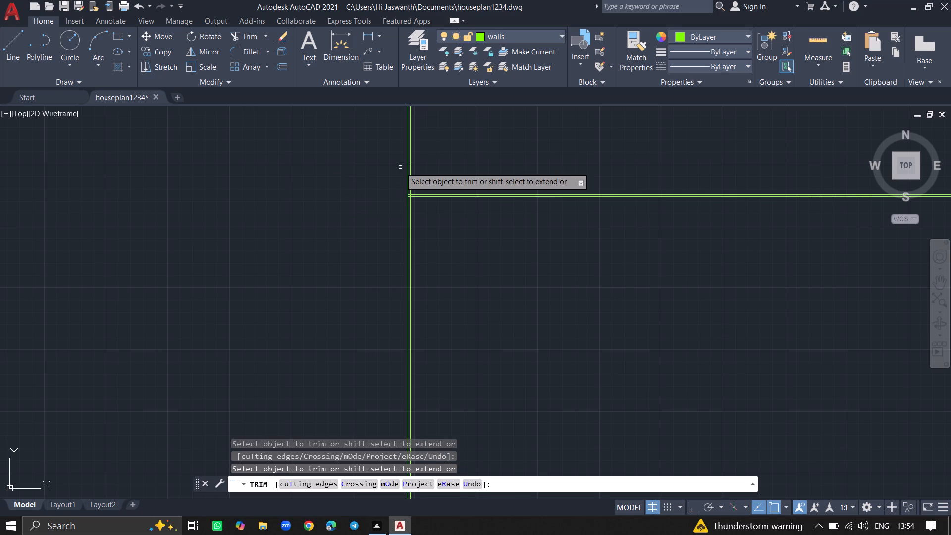
left_click(408, 167)
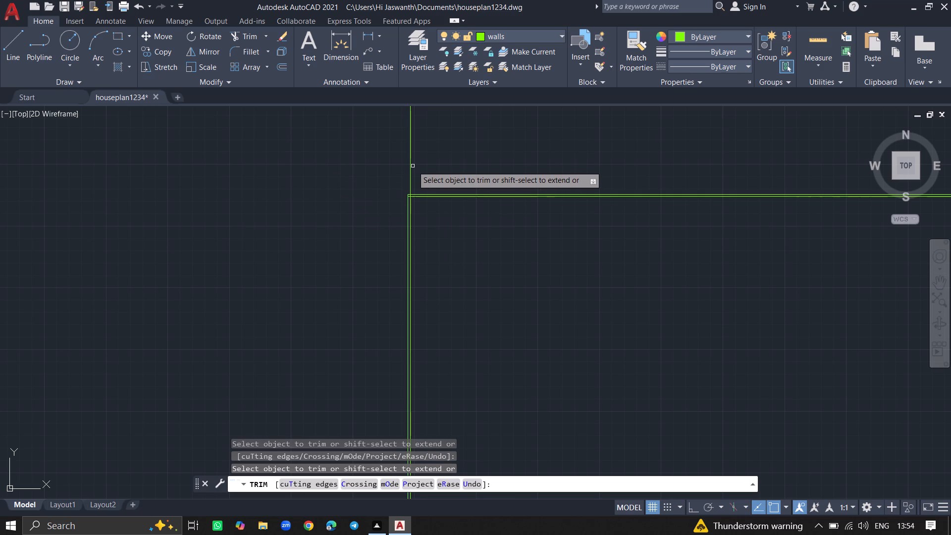
left_click(411, 166)
key("Return")
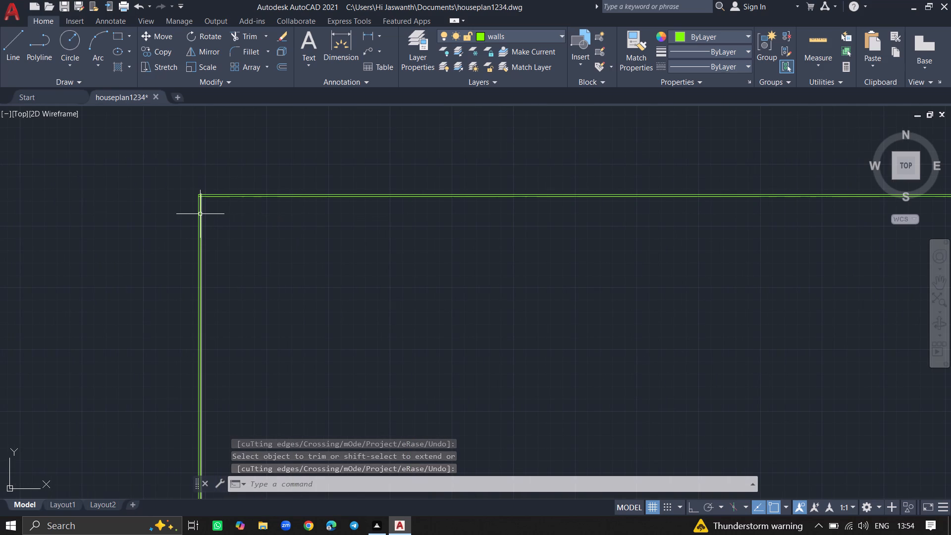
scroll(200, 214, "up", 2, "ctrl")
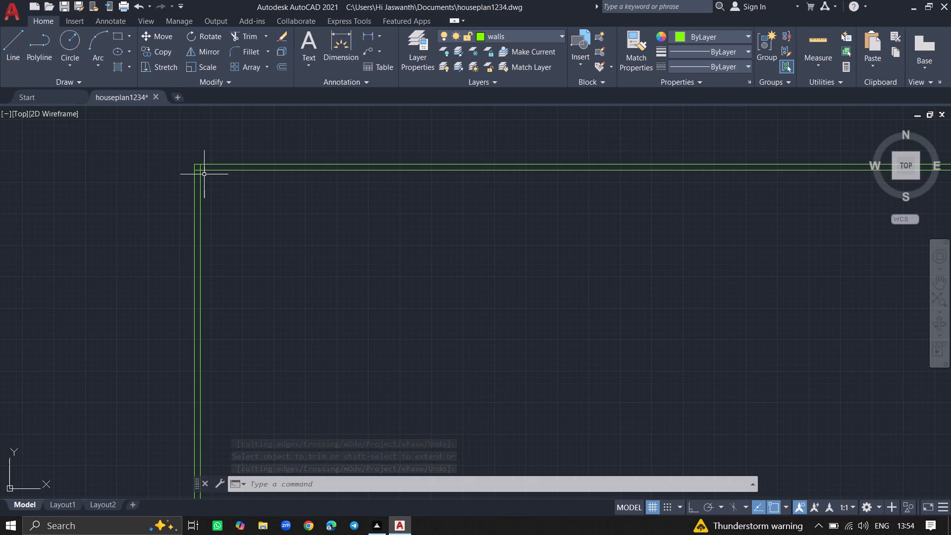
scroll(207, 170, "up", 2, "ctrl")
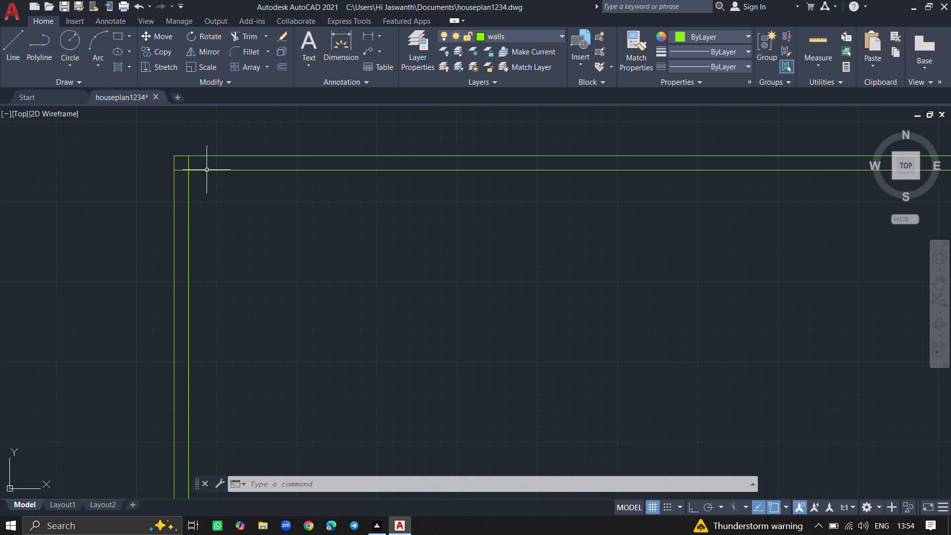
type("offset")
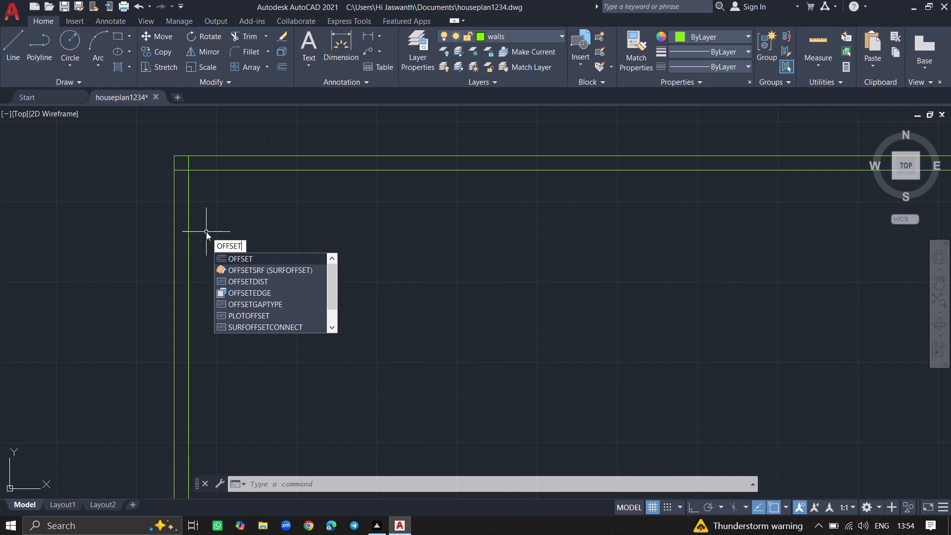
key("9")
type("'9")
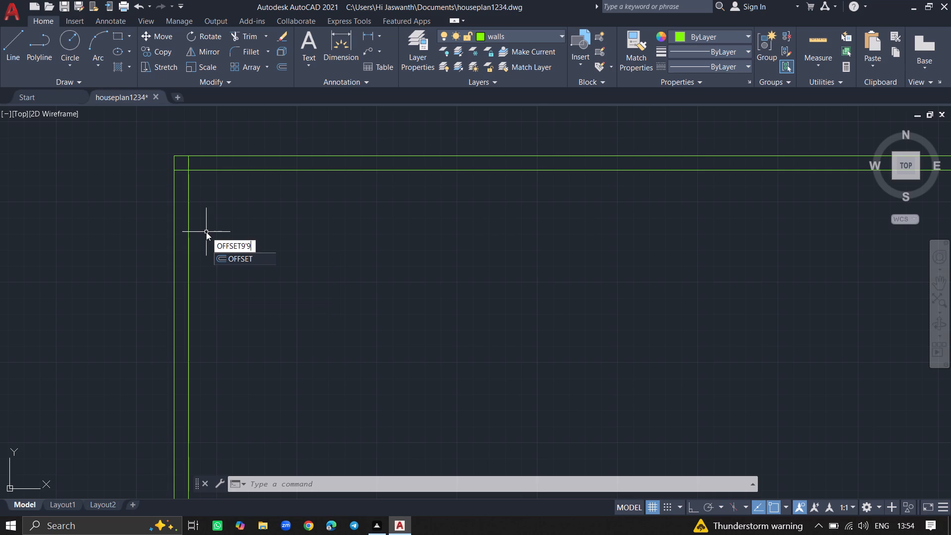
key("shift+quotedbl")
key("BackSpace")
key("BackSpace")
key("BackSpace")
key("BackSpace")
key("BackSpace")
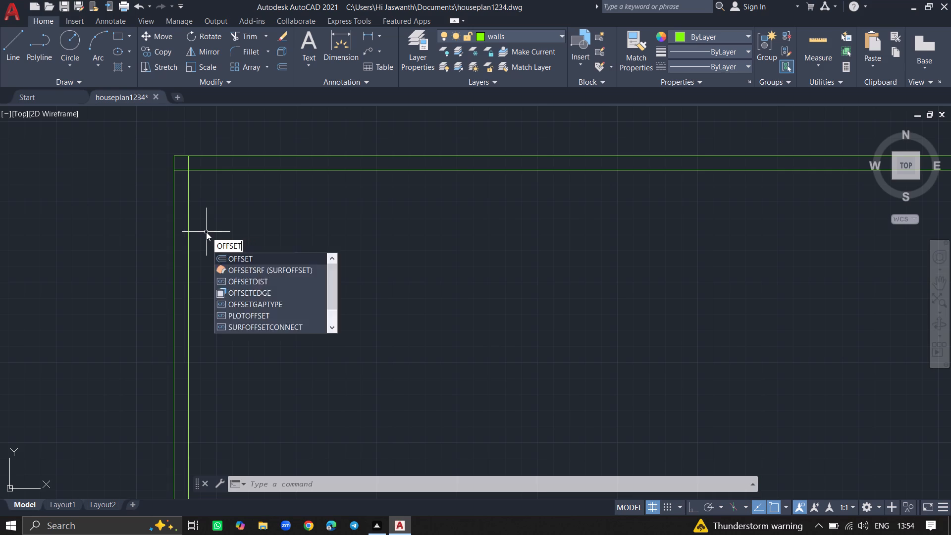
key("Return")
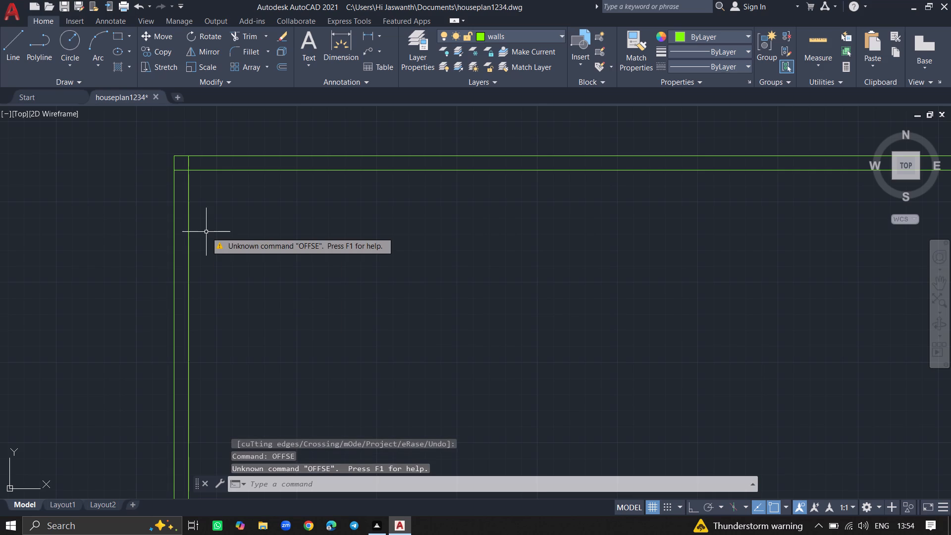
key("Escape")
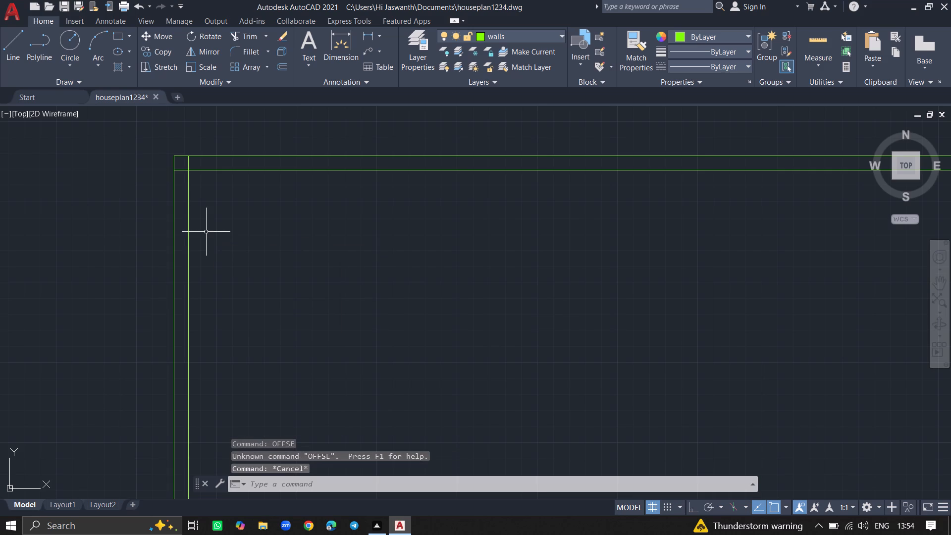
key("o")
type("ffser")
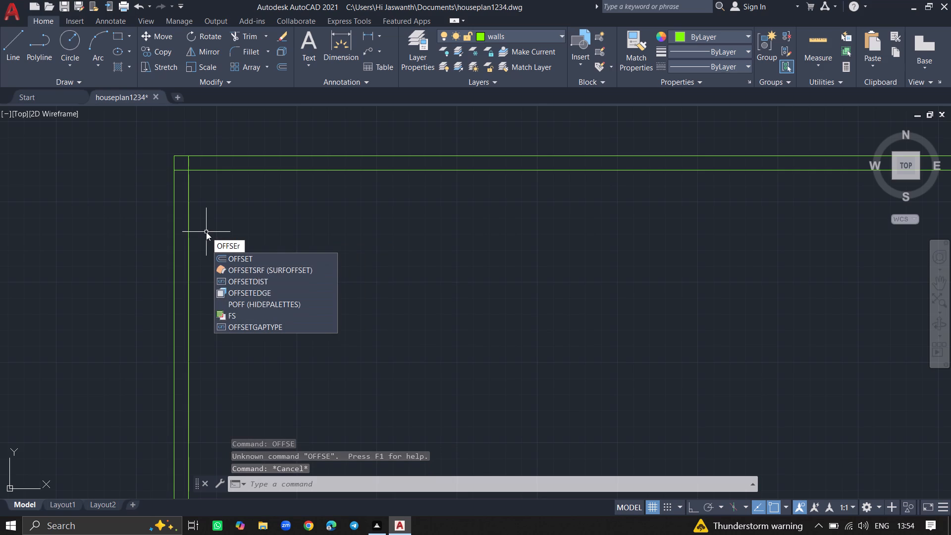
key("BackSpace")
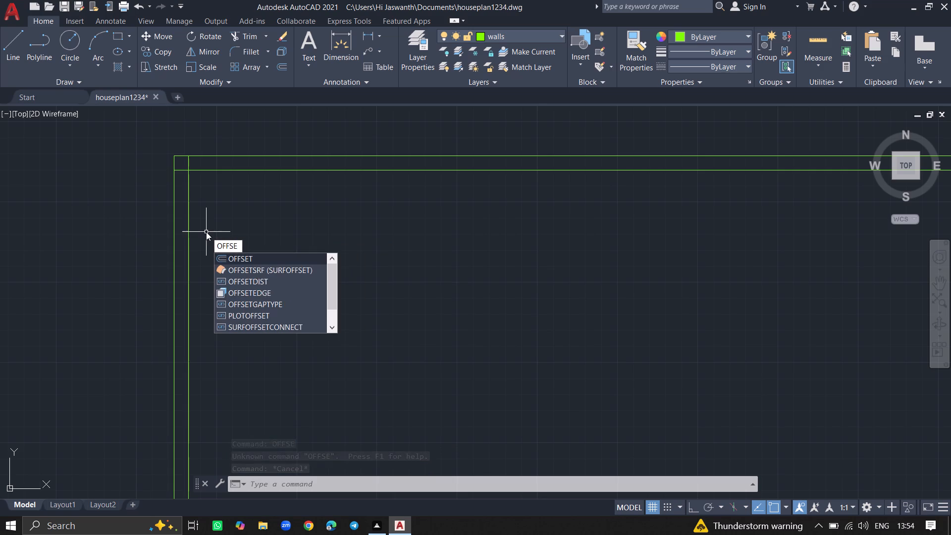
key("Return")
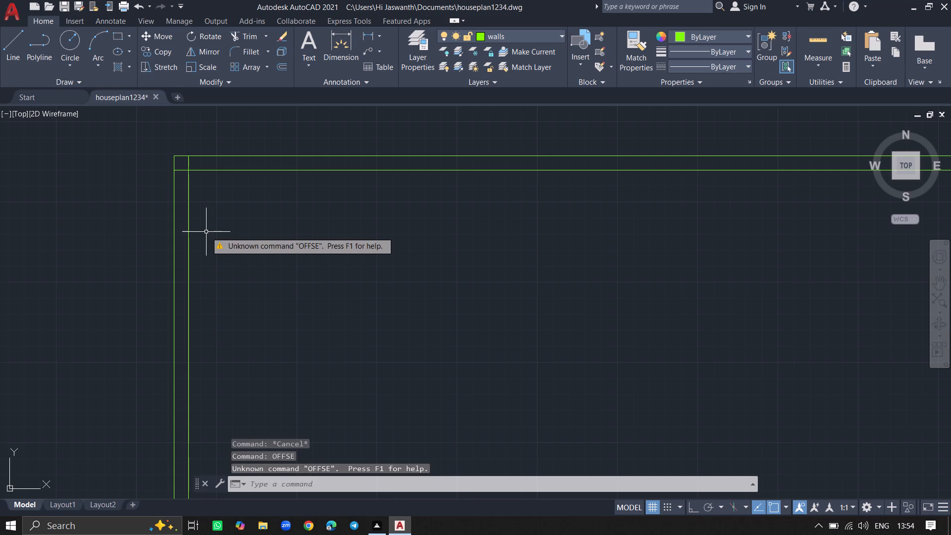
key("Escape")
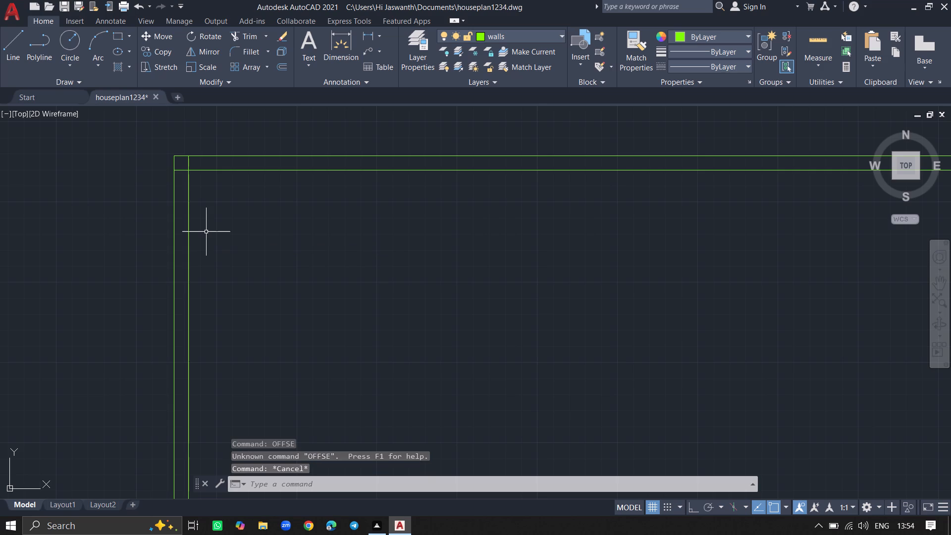
Offset the inner line of the top horizontal wall 9'9" downward into the plan.
key("o")
type("ffset")
key("Return")
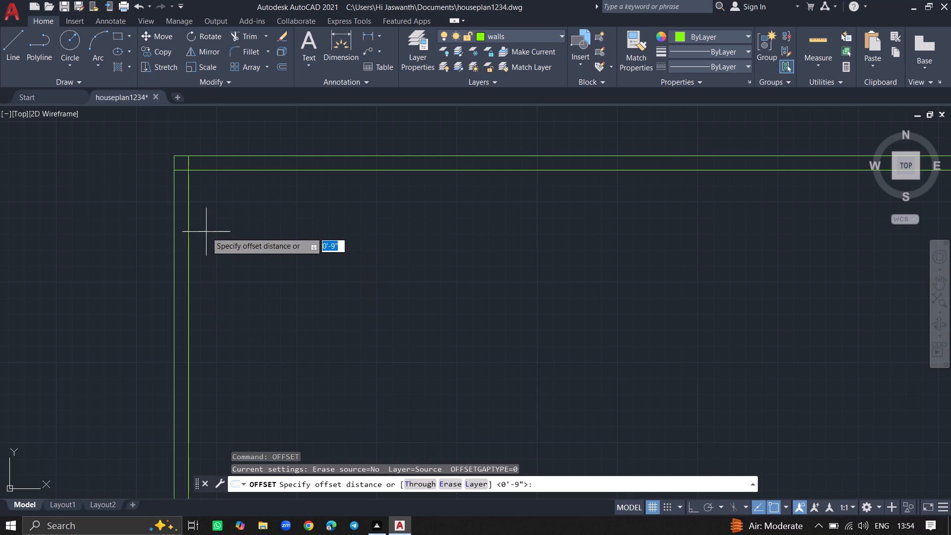
key("9")
key("apostrophe")
key("BackSpace")
key("BackSpace")
key("BackSpace")
type("9'9")
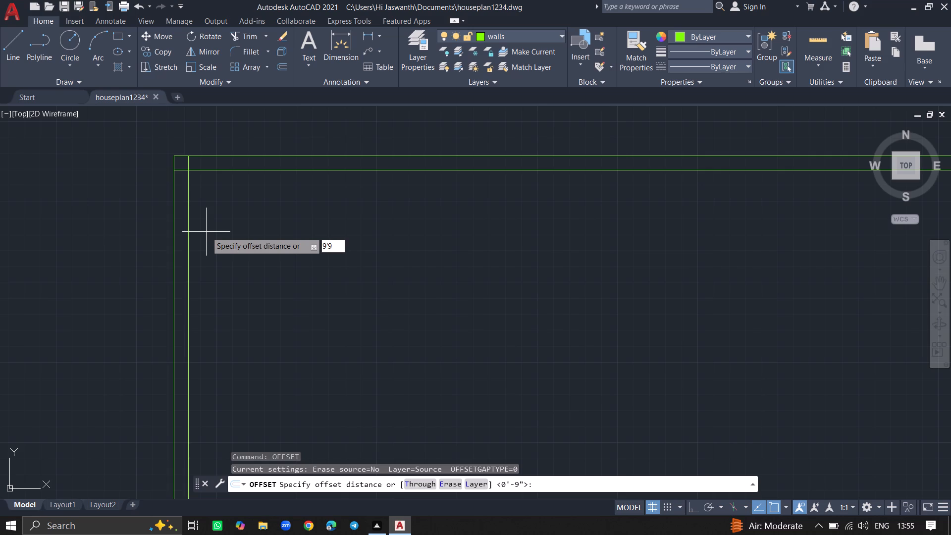
key("shift+quotedbl")
key("Return")
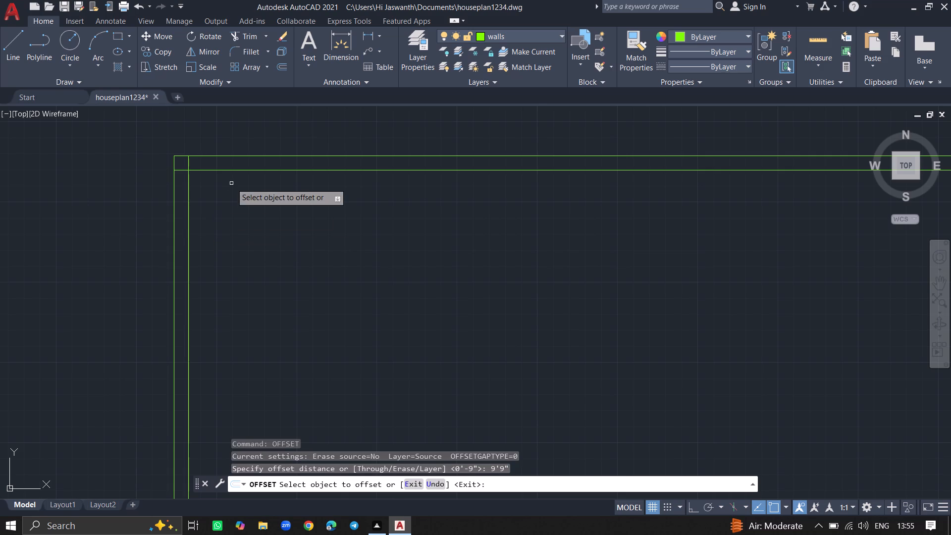
left_click(237, 170)
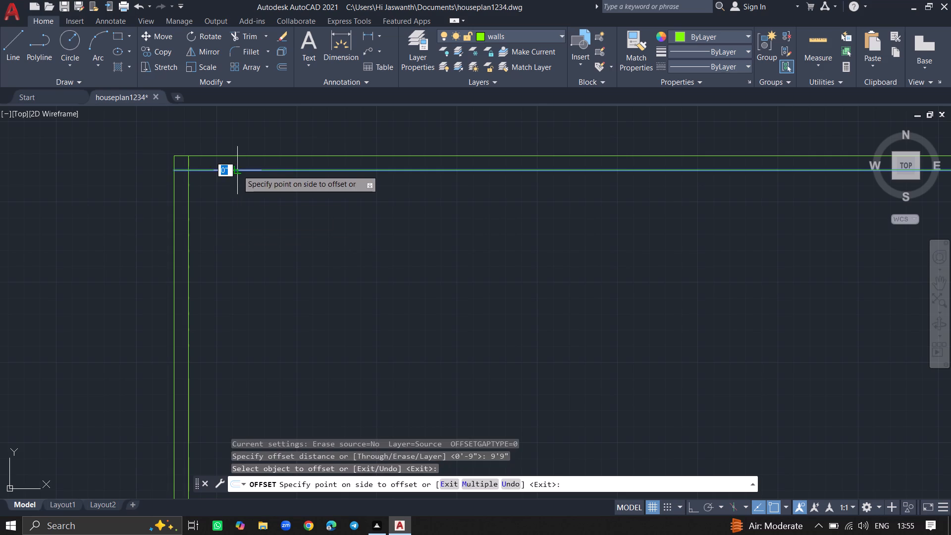
left_click(241, 203)
key("Return")
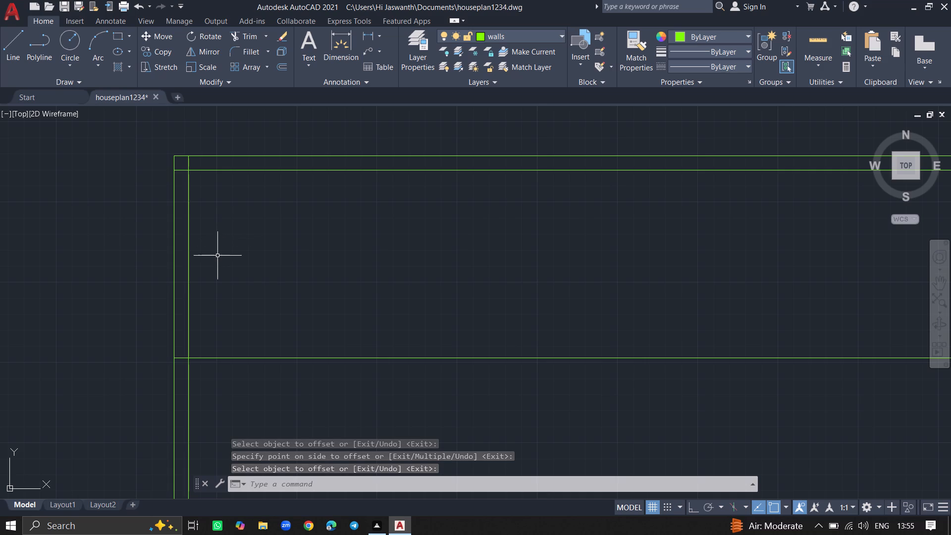
Offset the inner line of the left vertical wall 7' to the right.
key("o")
type("ffset")
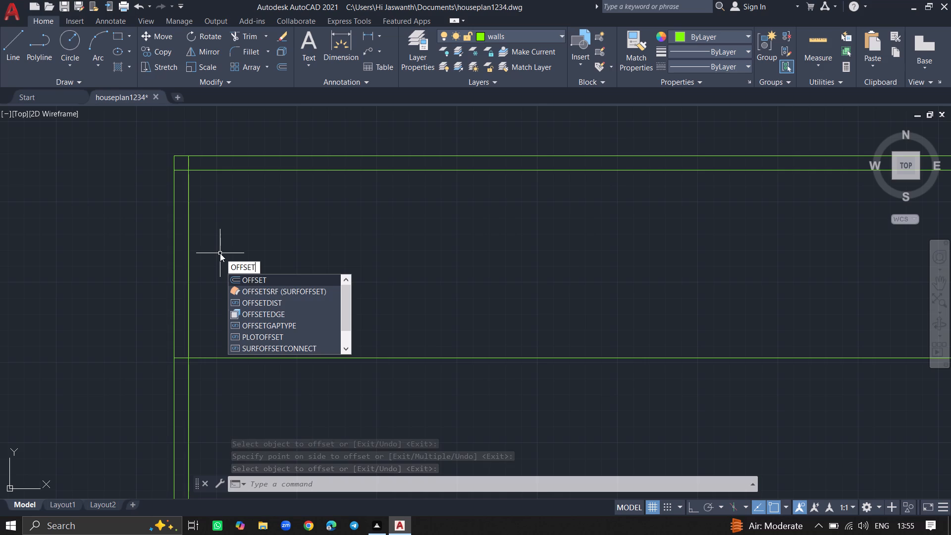
key("Return")
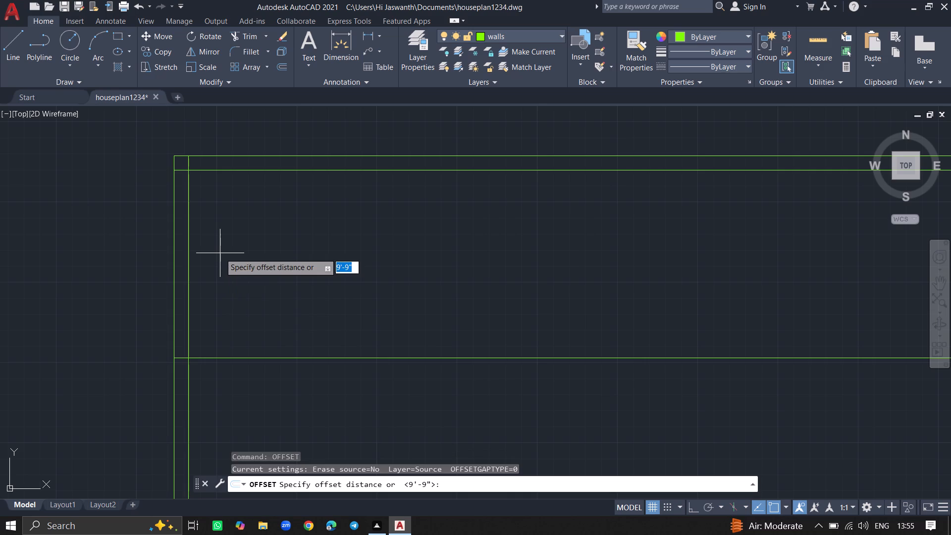
key("7")
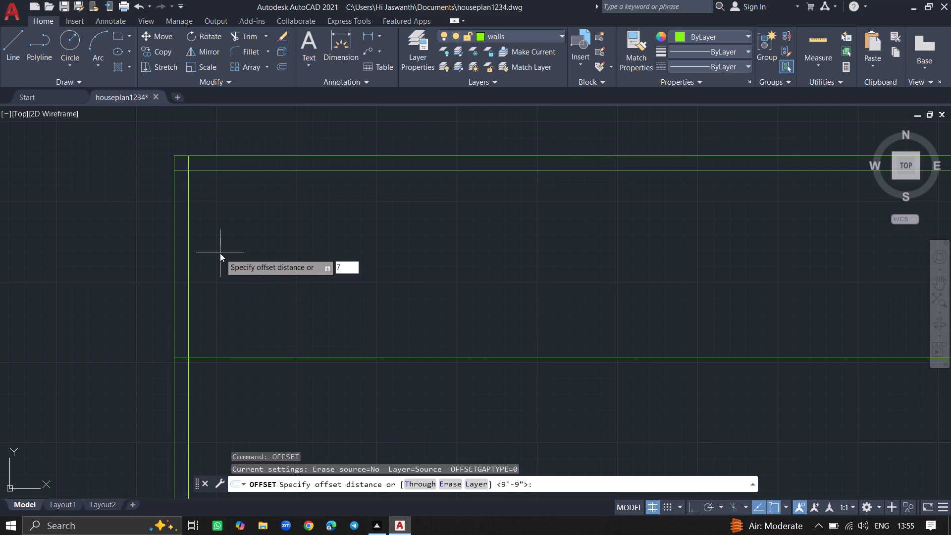
key("apostrophe")
key("Return")
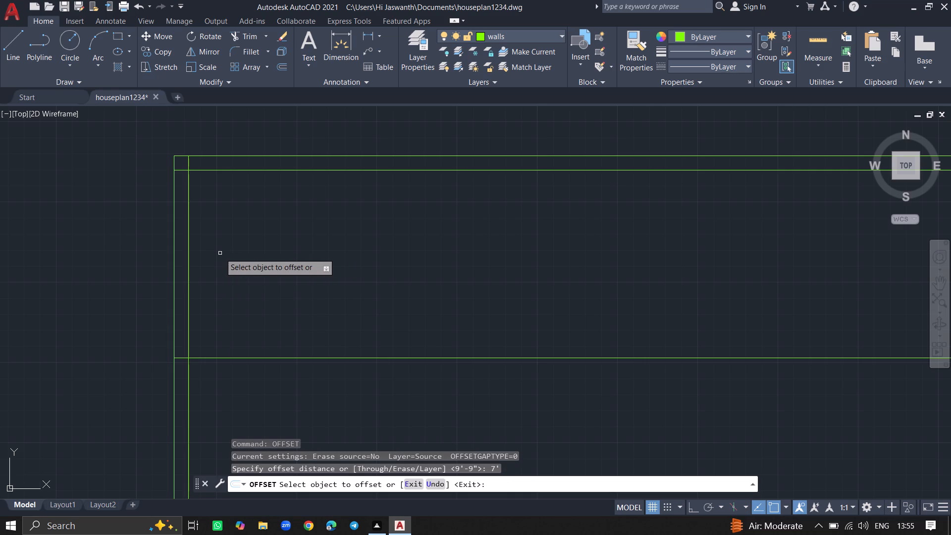
left_click(188, 256)
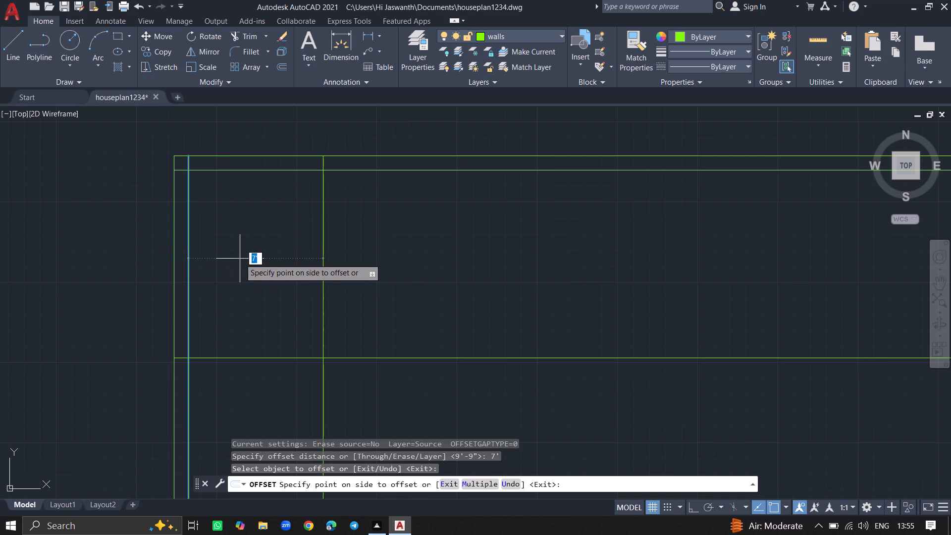
left_click(240, 259)
key("Return")
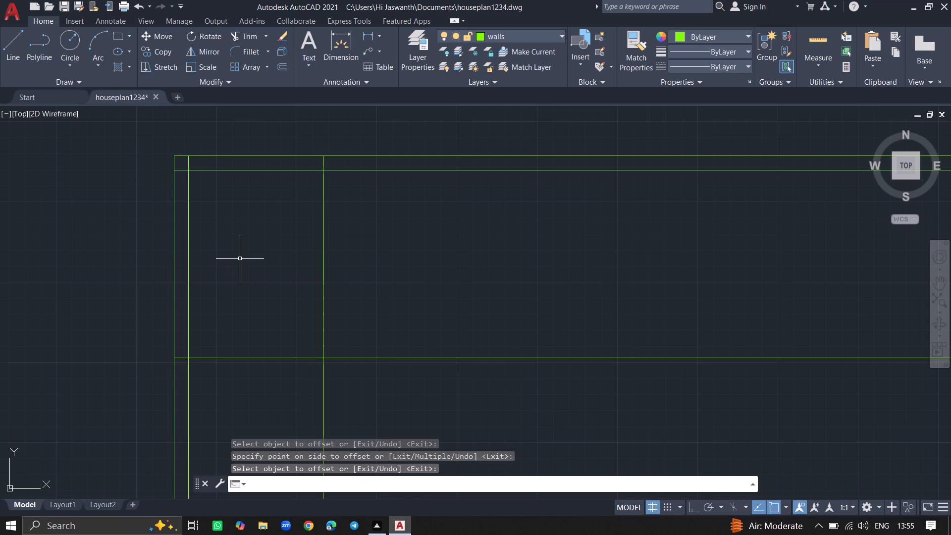
Offset the new vertical room line 4.5" to the right and the new horizontal room line 4.5" downward to form partition walls.
key("o")
type("ffset")
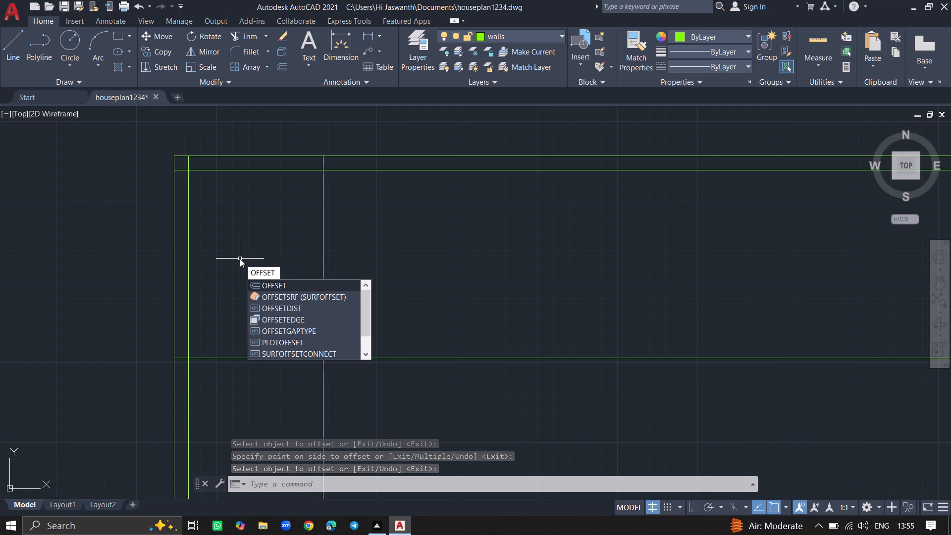
key("Return")
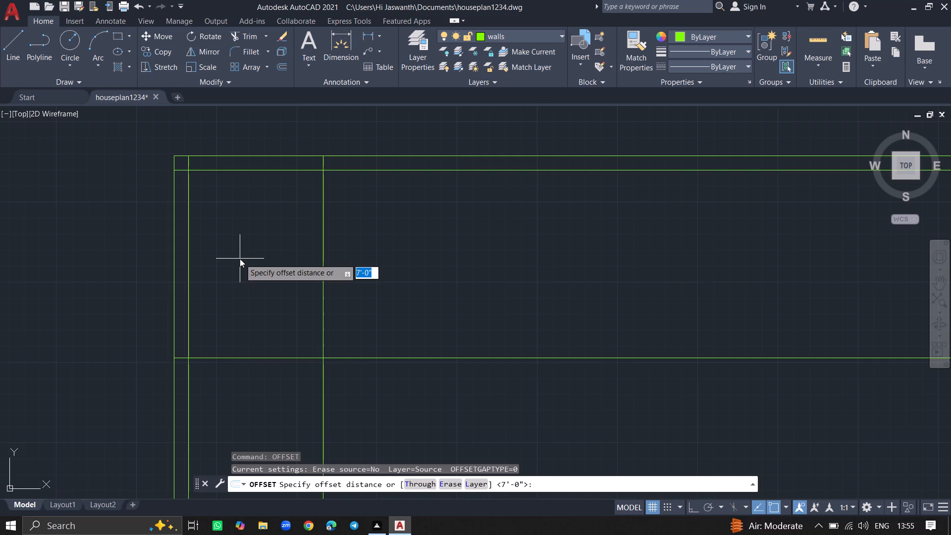
key("9")
key("shift+quotedbl")
key("BackSpace")
key("BackSpace")
key("4")
key("period")
key("5")
key("shift+quotedbl")
key("Return")
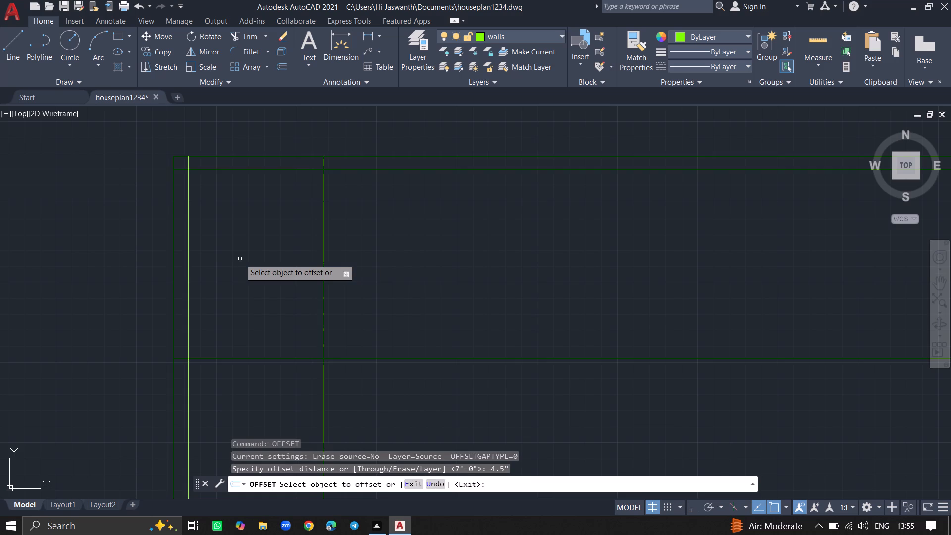
left_click(324, 261)
left_click(340, 261)
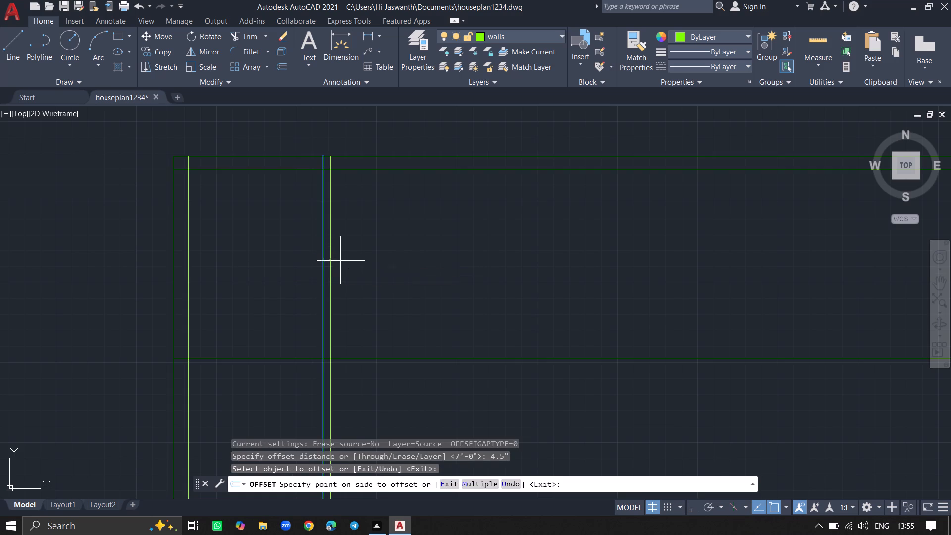
left_click(284, 357)
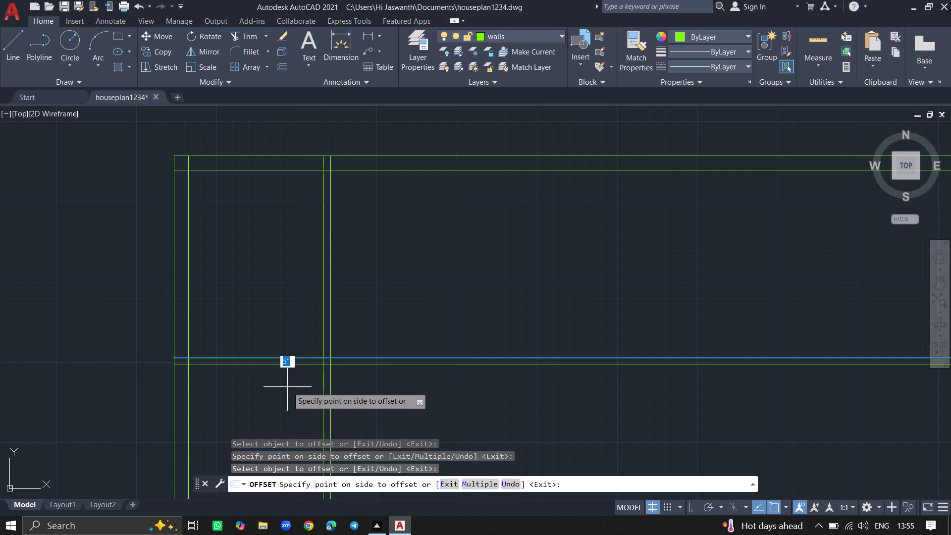
left_click(287, 387)
key("Return")
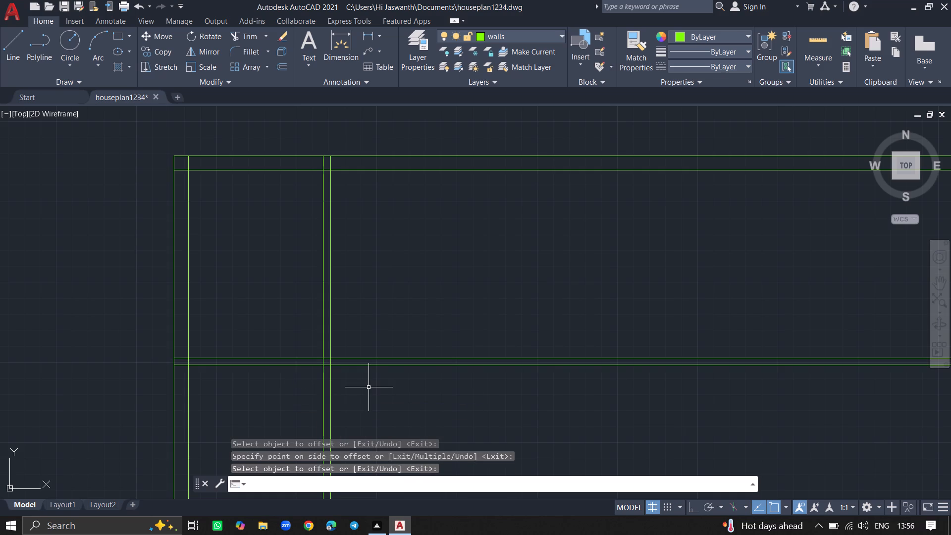
Trim both vertical partition lines where they extend below the lower horizontal partition line.
type("trim")
key("Return")
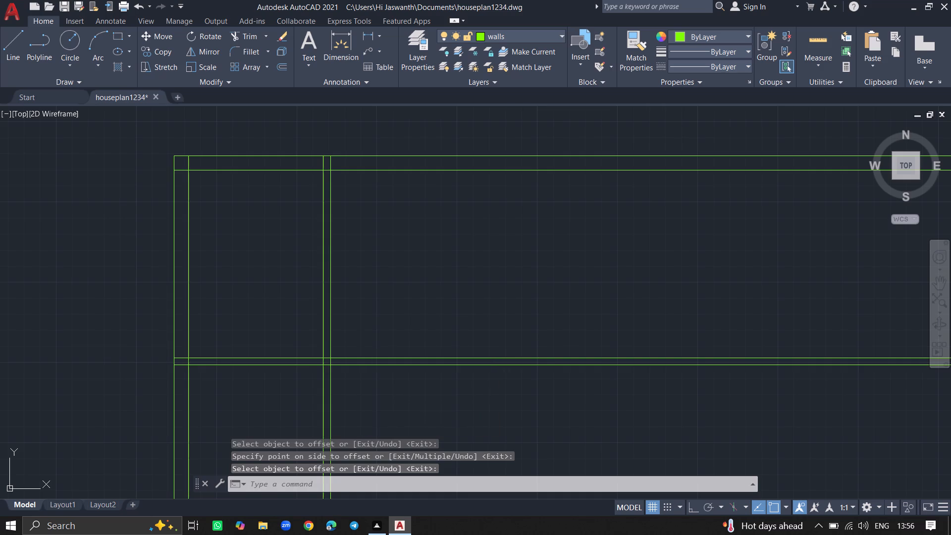
left_click(330, 403)
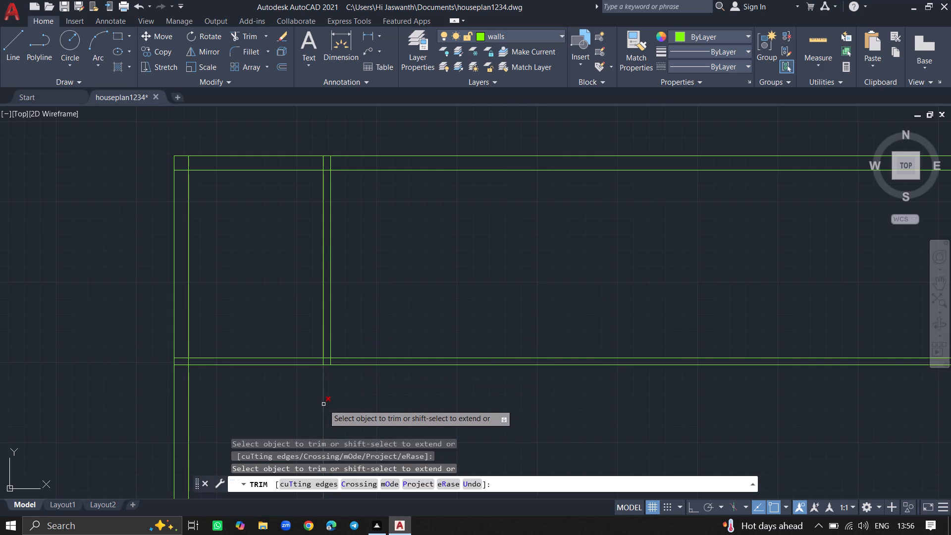
left_click(323, 404)
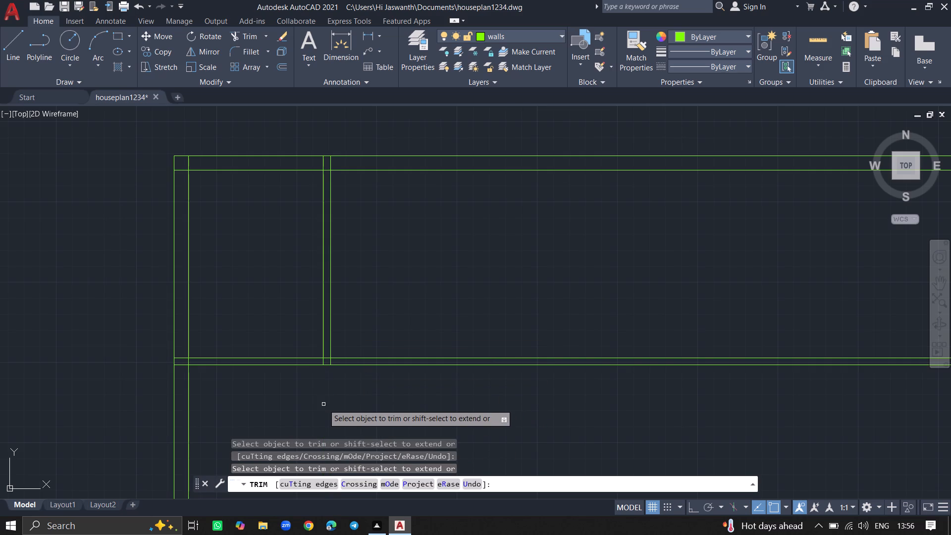
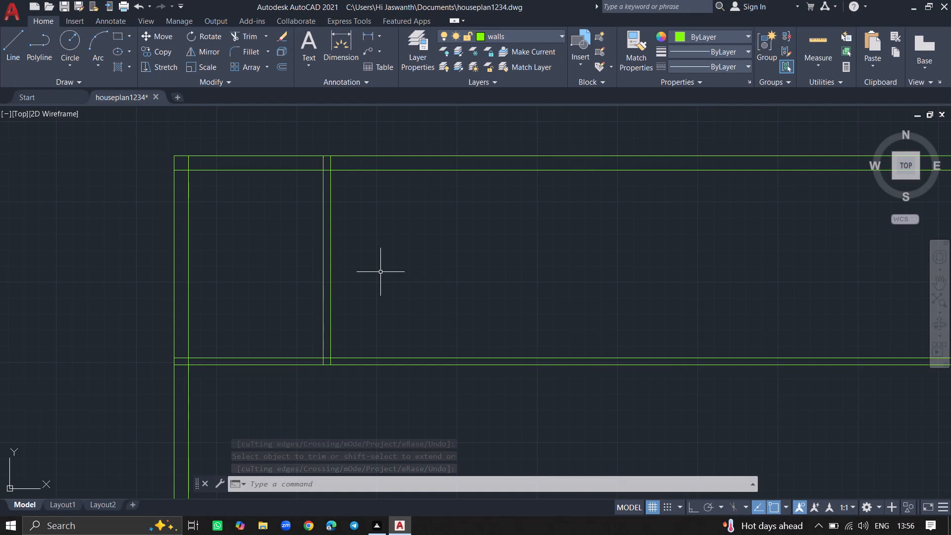
Offset the right-hand line of the vertical partition 11' to the right across the second room.
type("offse")
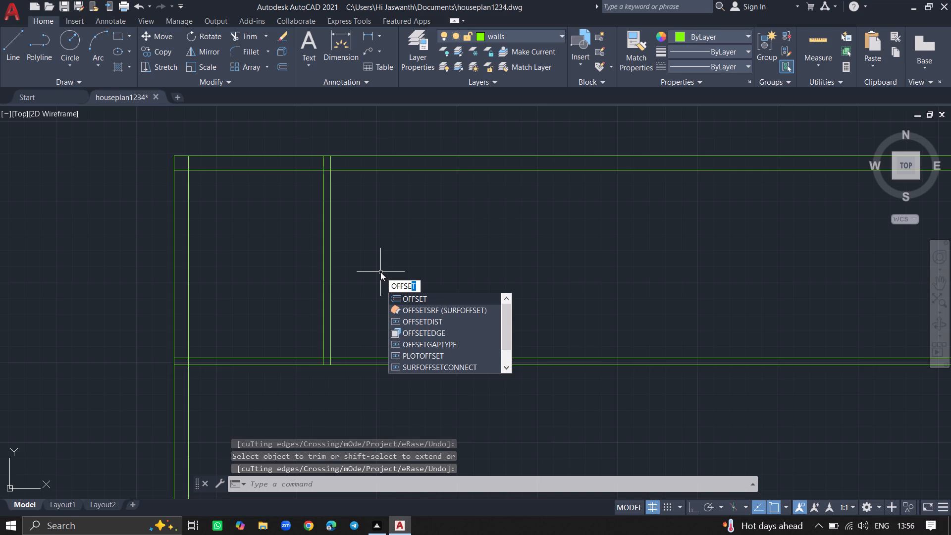
key("t")
key("Return")
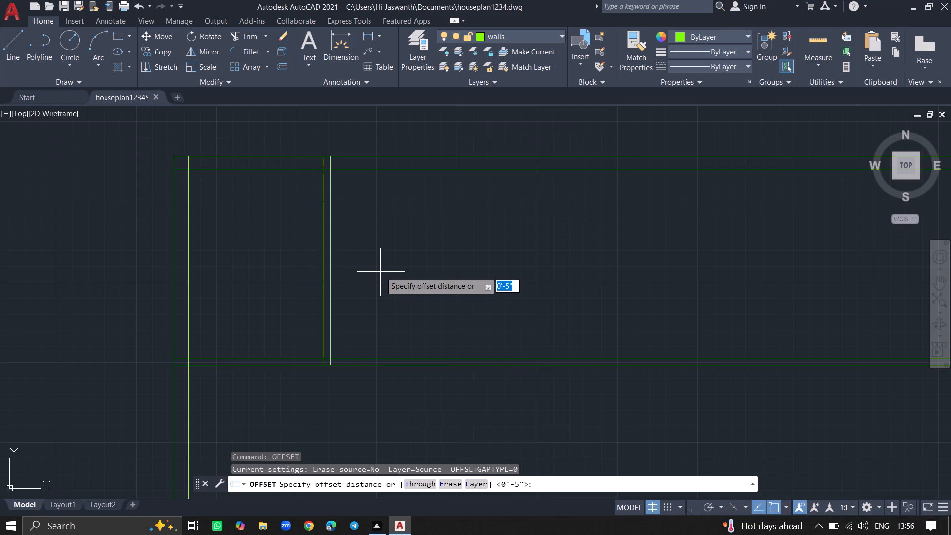
type("11")
key("apostrophe")
key("Return")
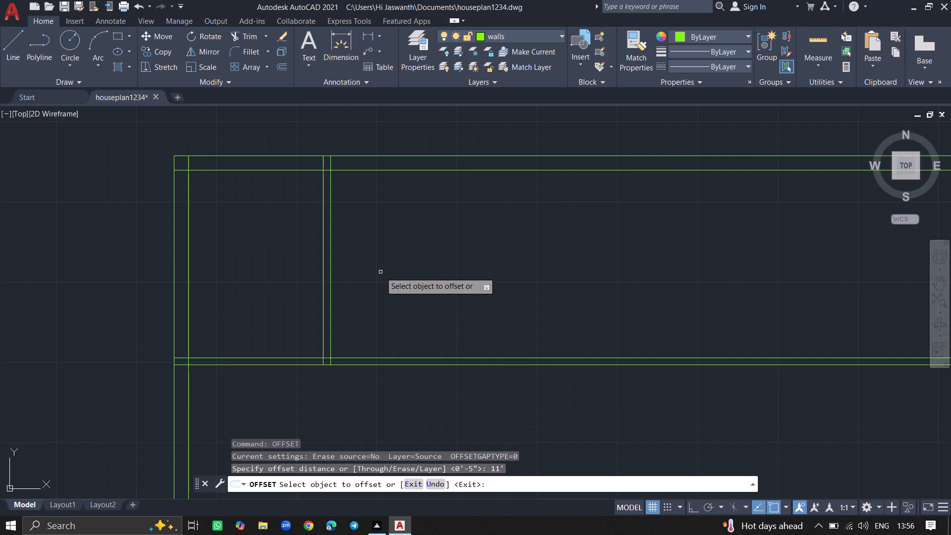
left_click(330, 273)
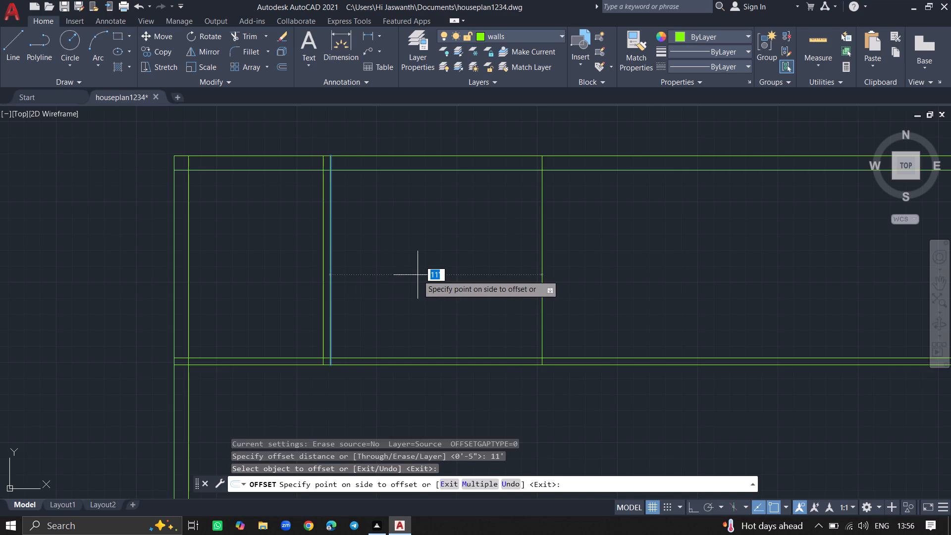
left_click(418, 275)
key("Return")
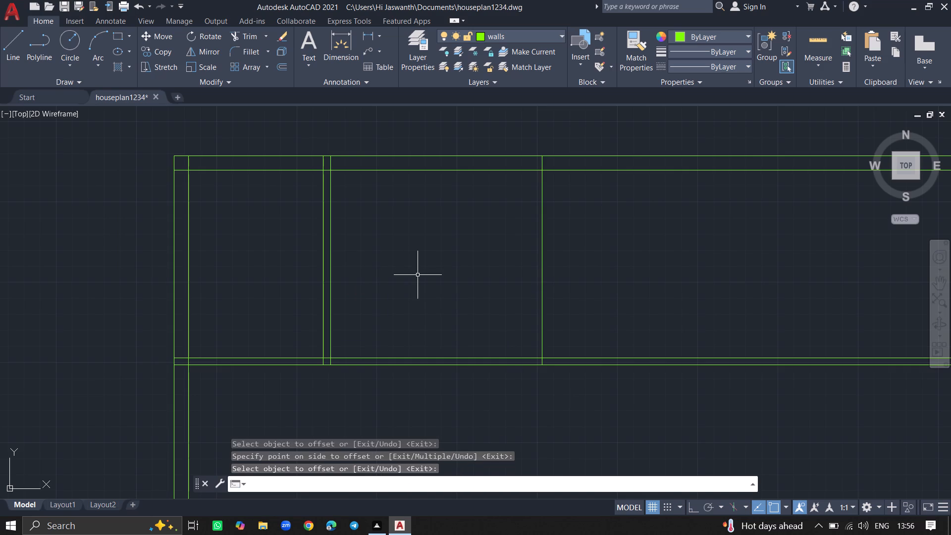
Offset the new vertical line of the second room 9" to the right to form the outer wall thickness.
key("o")
type("ffset")
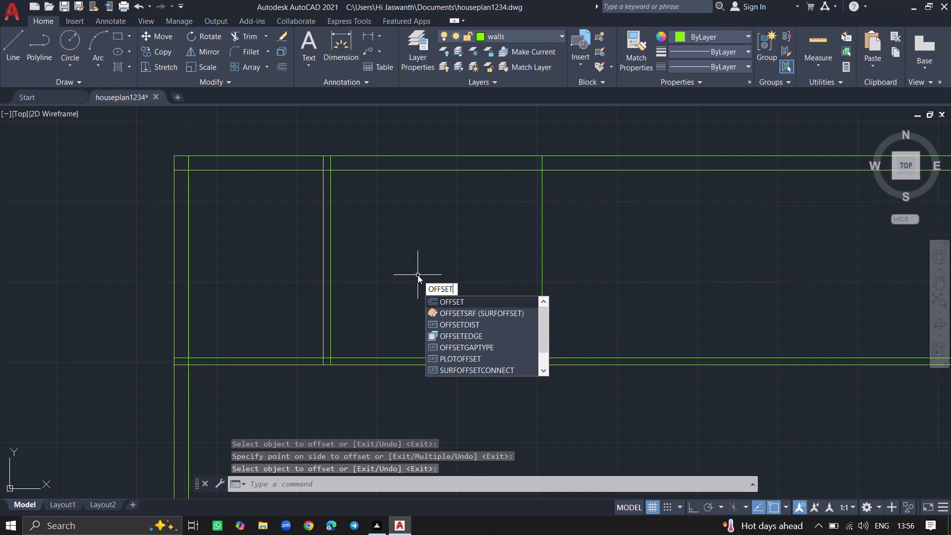
key("Return")
key("9")
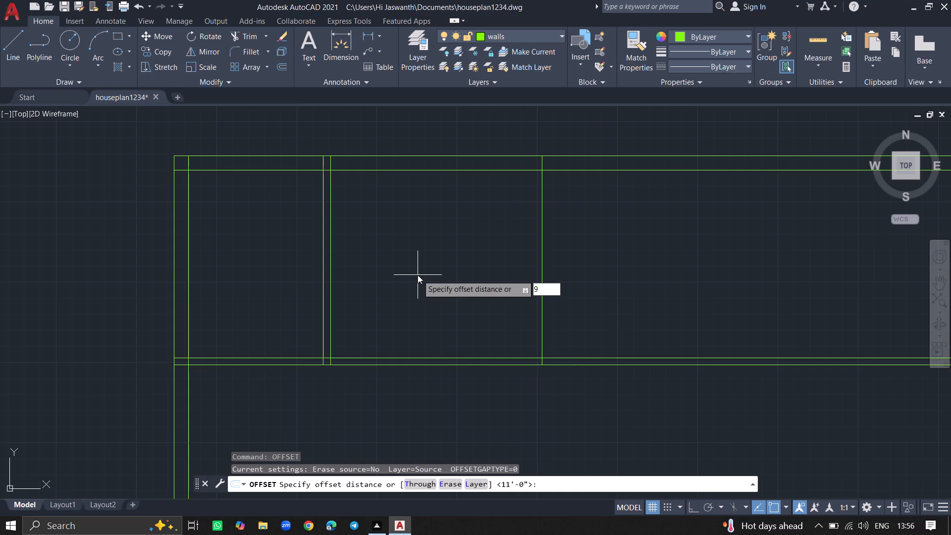
key("shift+quotedbl")
key("Return")
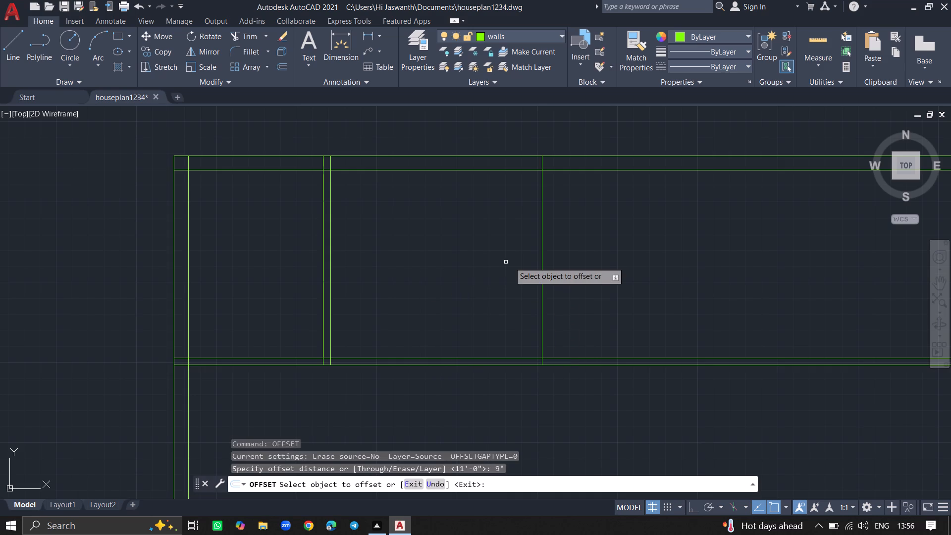
left_click(542, 259)
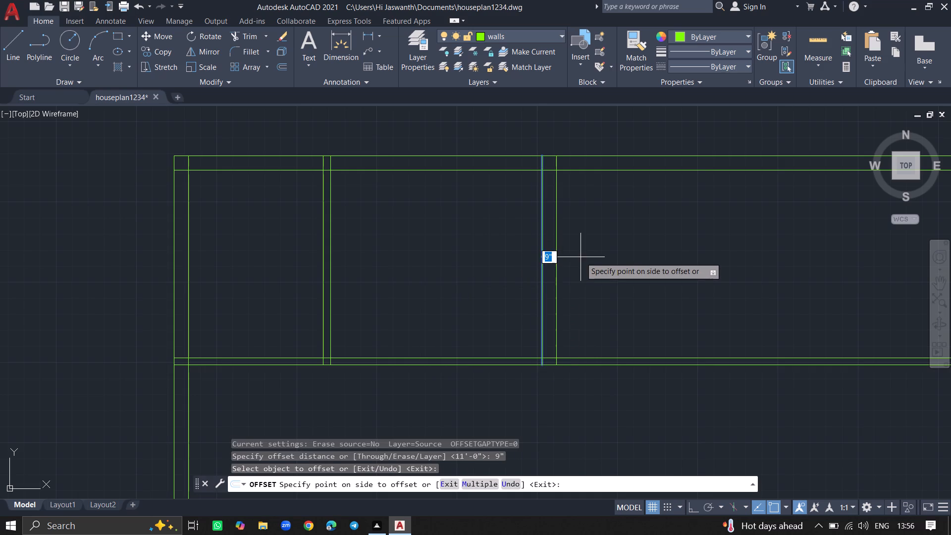
left_click(581, 257)
key("Return")
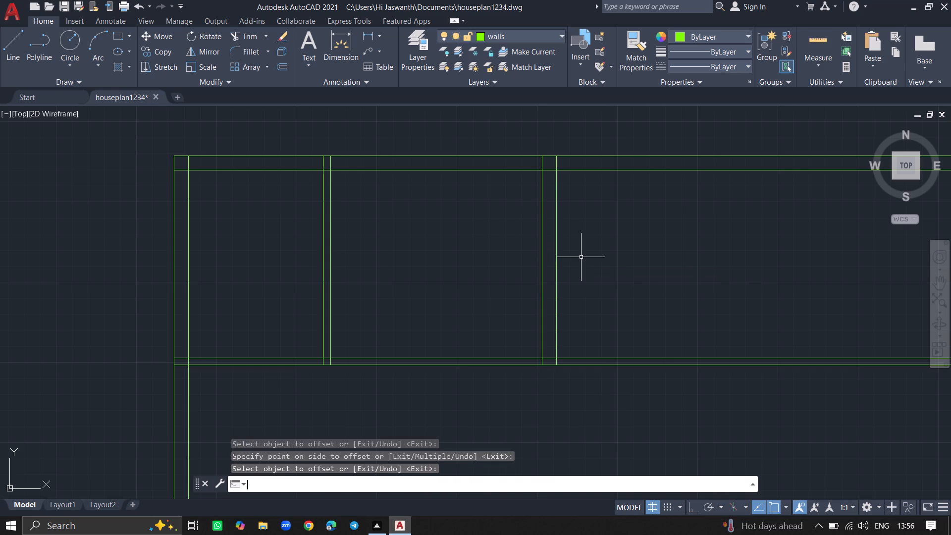
Trim both lines of the top wall and both horizontal partition lines where they extend right beyond the new 9" outer wall.
type("trim")
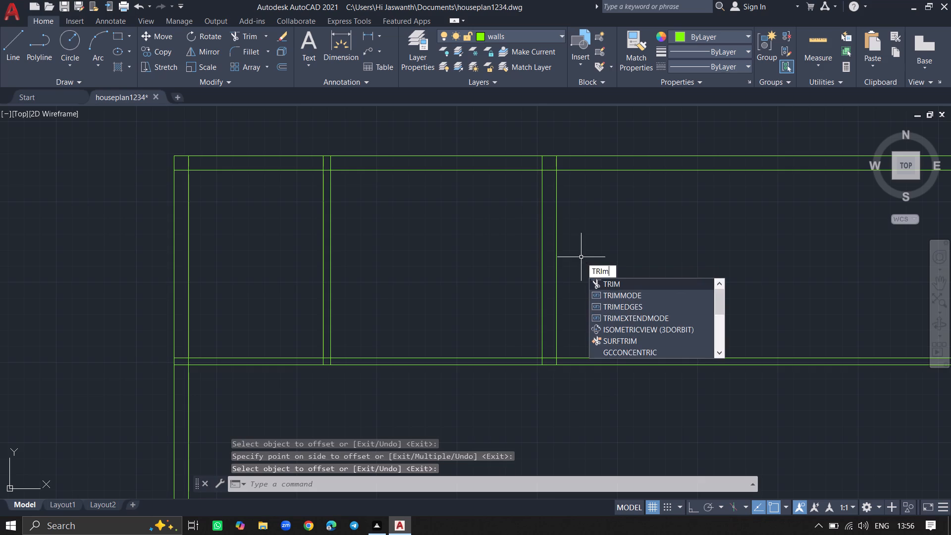
key("Return")
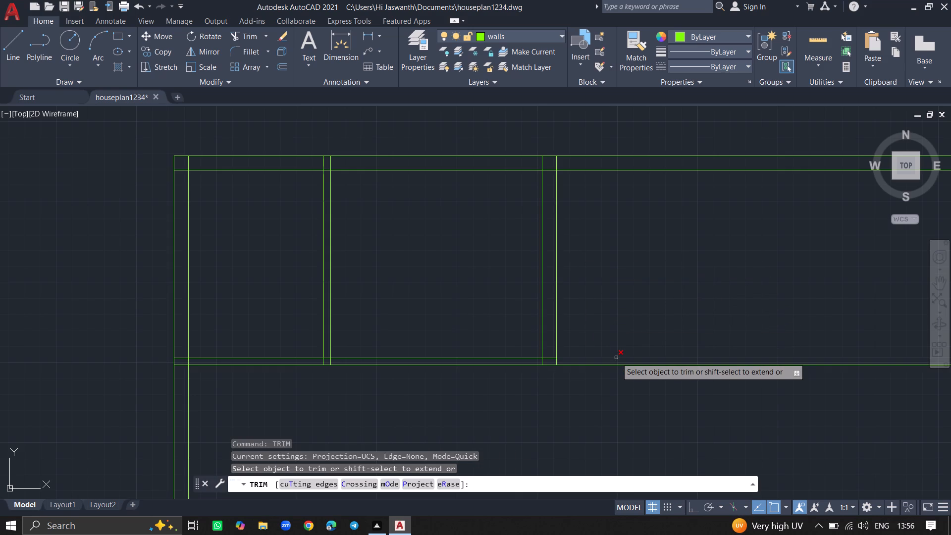
left_click(616, 358)
left_click(618, 366)
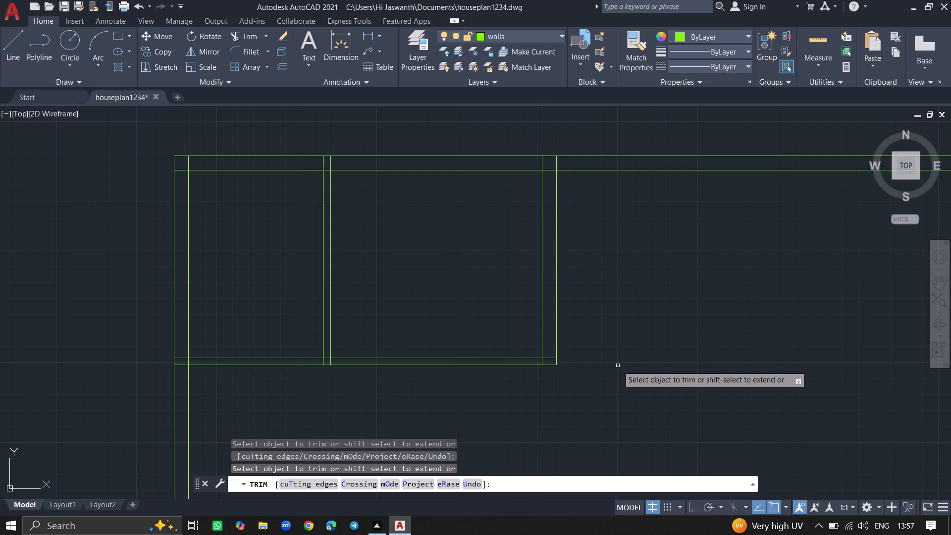
left_click(631, 171)
left_click(631, 156)
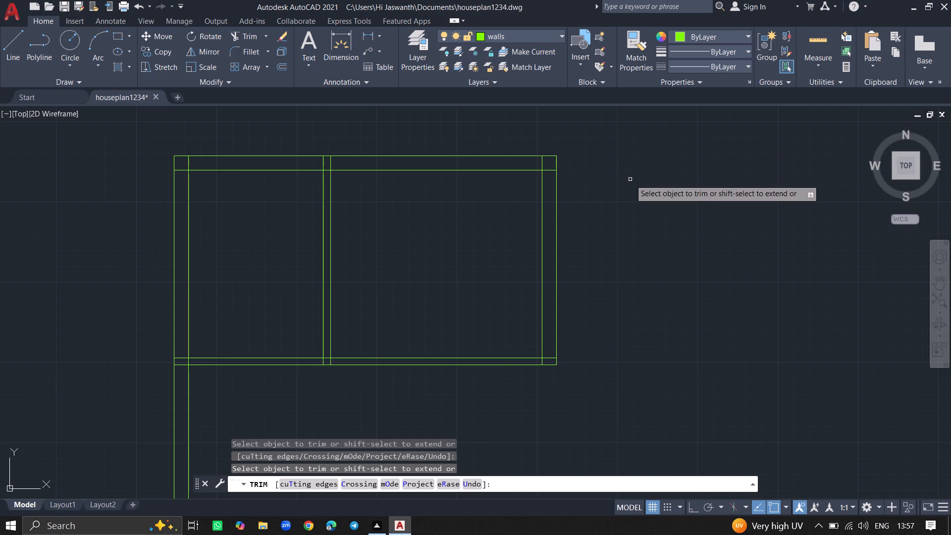
key("Return")
Offset the inner line of the left vertical wall 10'11" to the right for the room below the horizontal partition.
scroll(630, 179, "down", 1, "ctrl")
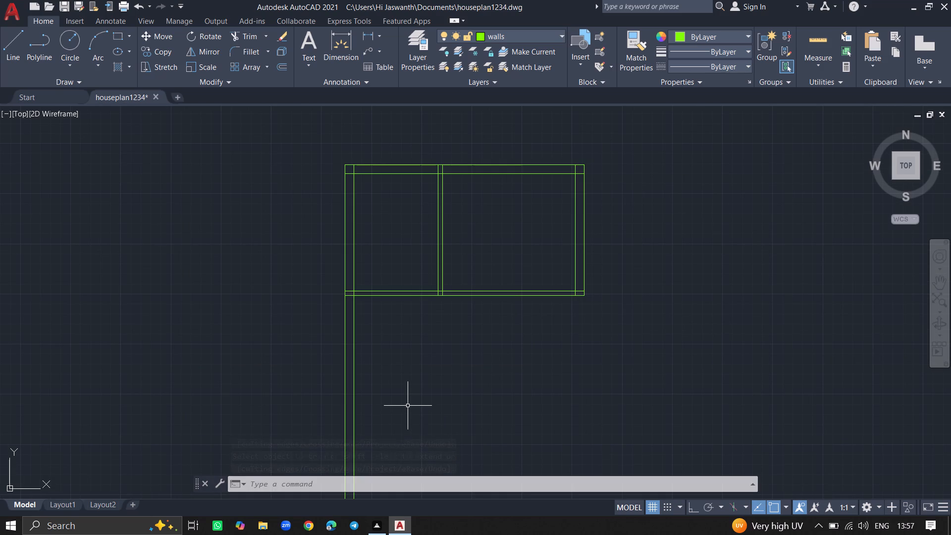
type("offset")
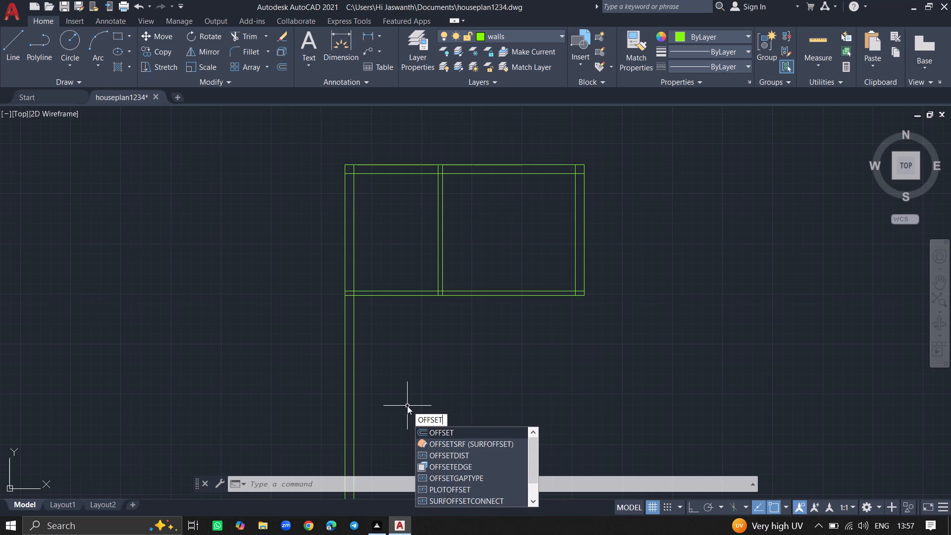
key("Return")
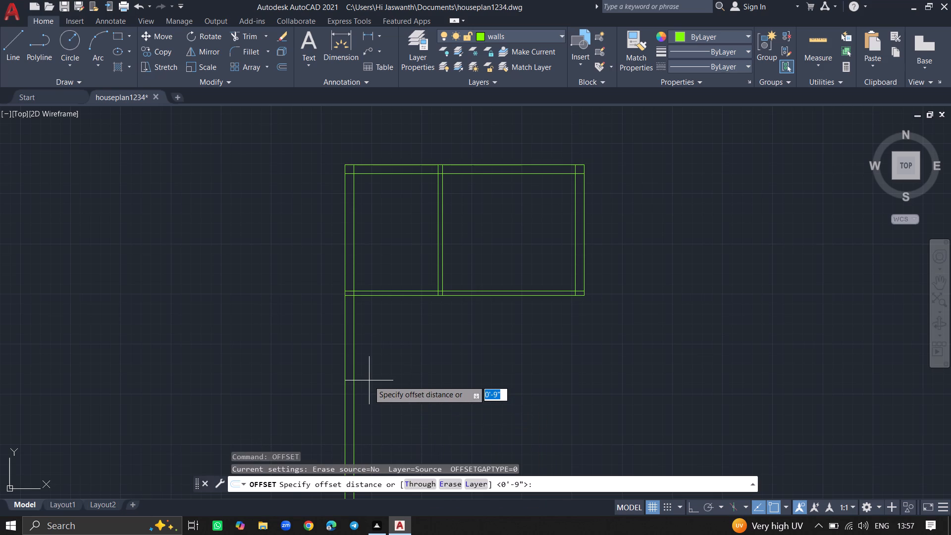
scroll(367, 379, "up", 3, "ctrl")
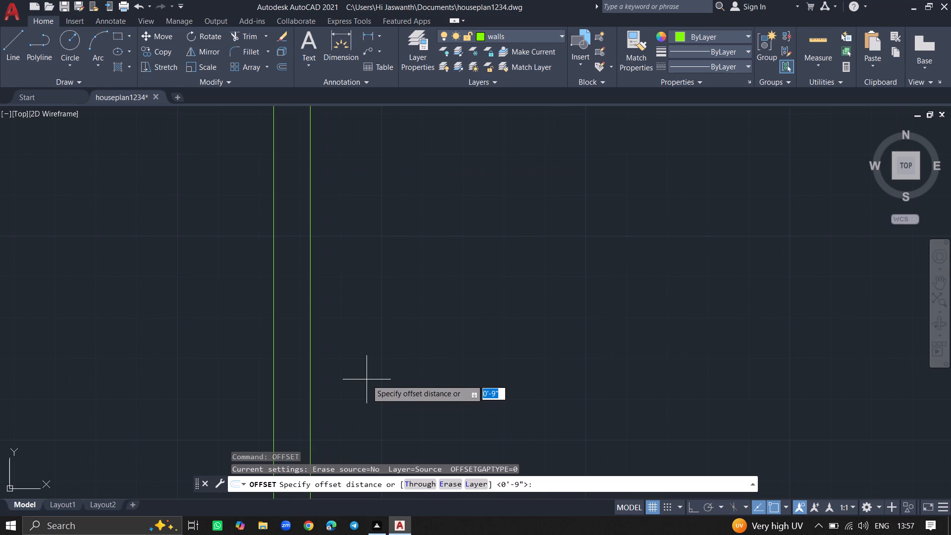
key("1")
key("0")
key("apostrophe")
type("11")
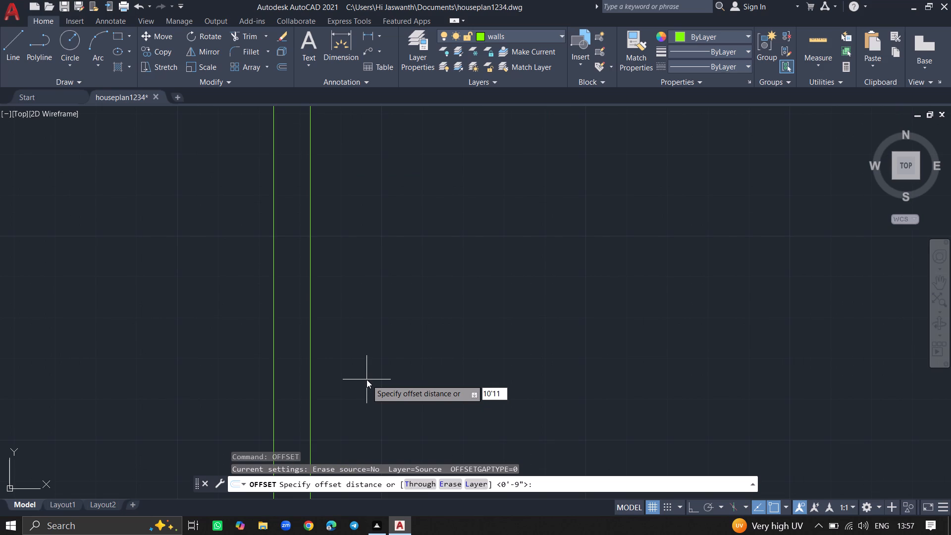
key("shift+quotedbl")
key("Return")
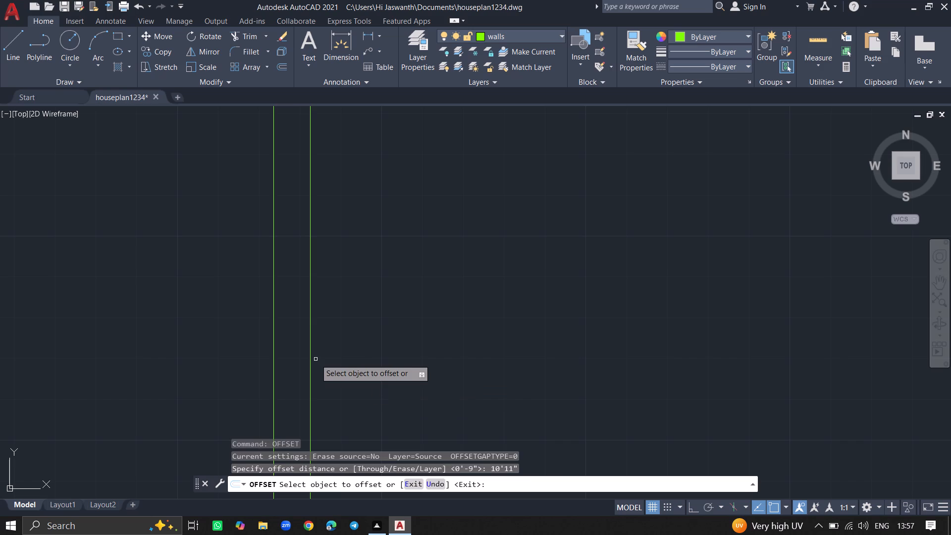
left_click(311, 359)
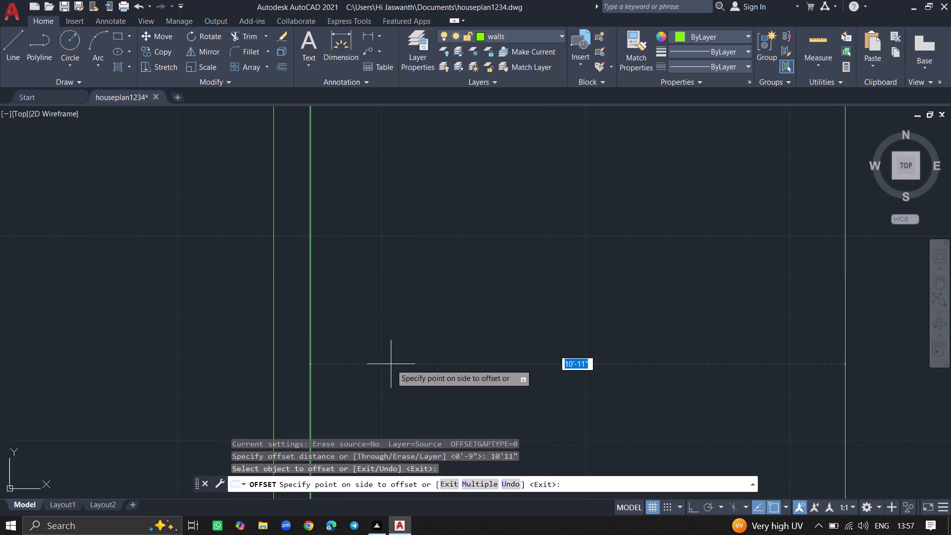
left_click(391, 364)
scroll(391, 364, "down", 2, "ctrl")
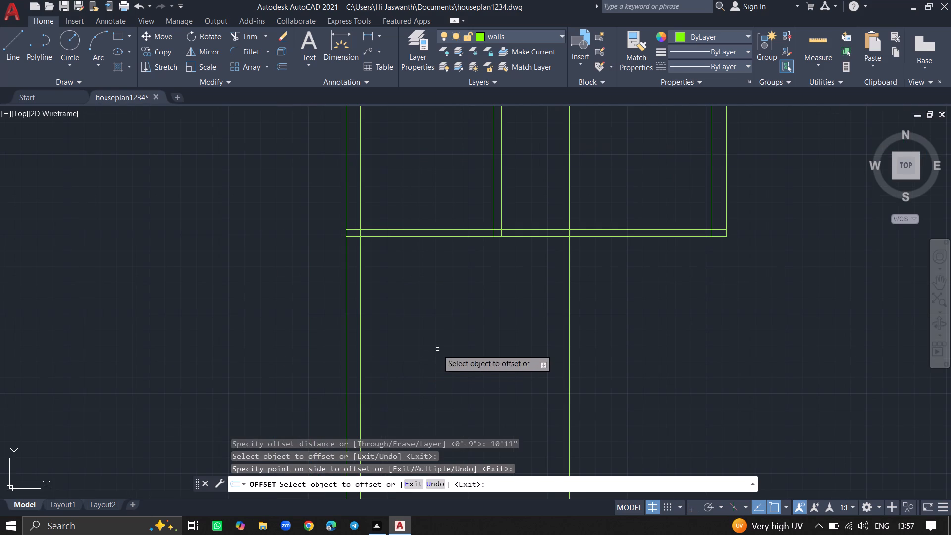
key("Return")
Offset the new vertical line of the lower room 4.5" to the right to form a partition wall.
type("off")
type("set")
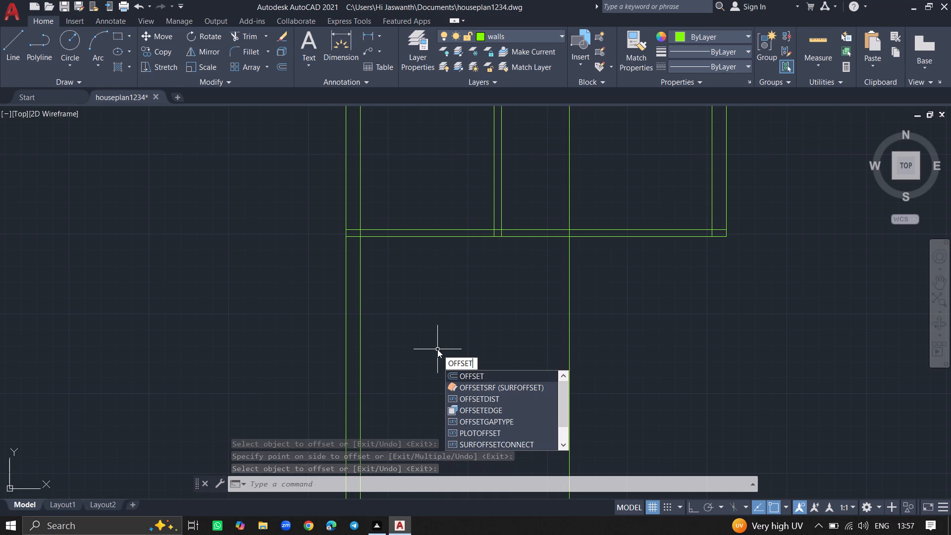
key("Return")
type("4.5")
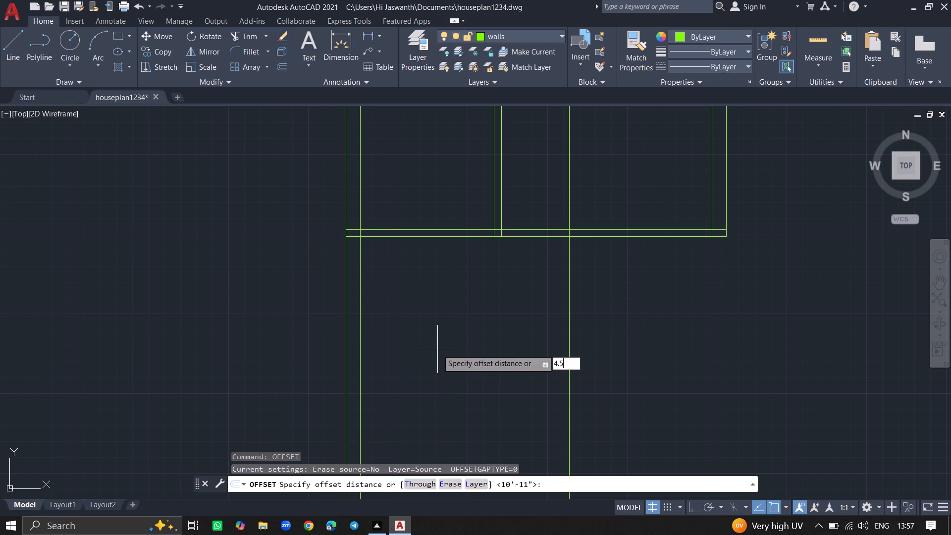
key("shift+quotedbl")
key("Return")
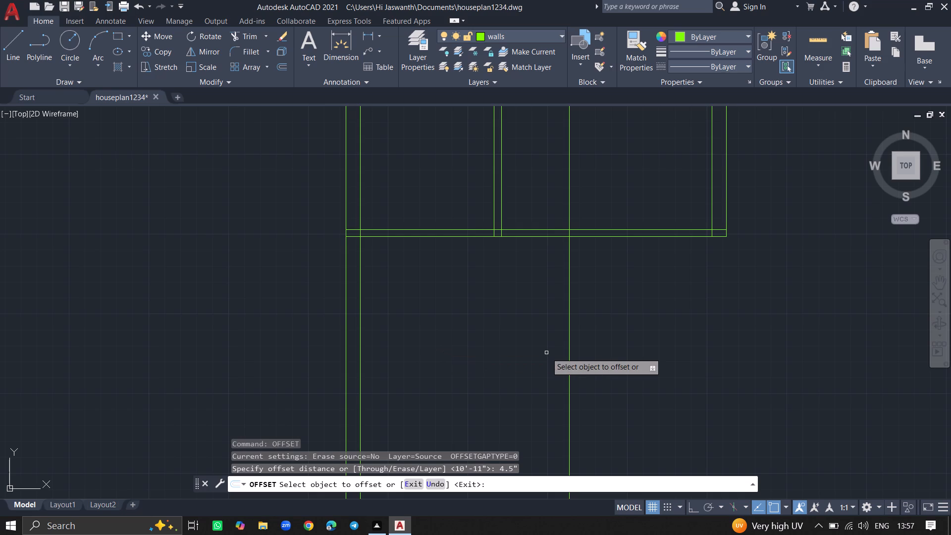
left_click(571, 352)
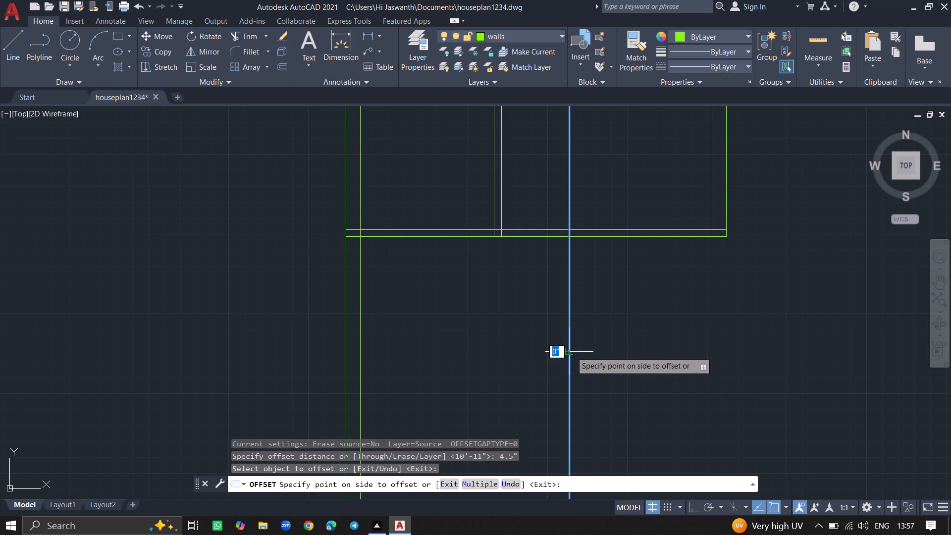
left_click(596, 352)
key("Return")
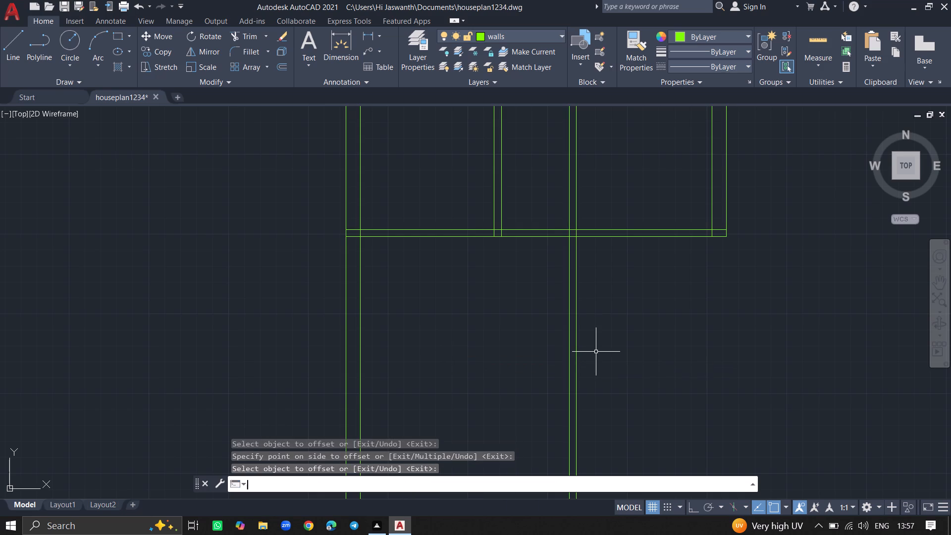
Offset the lower line of the horizontal partition 15'9" downward to set the length of the room below.
type("offset")
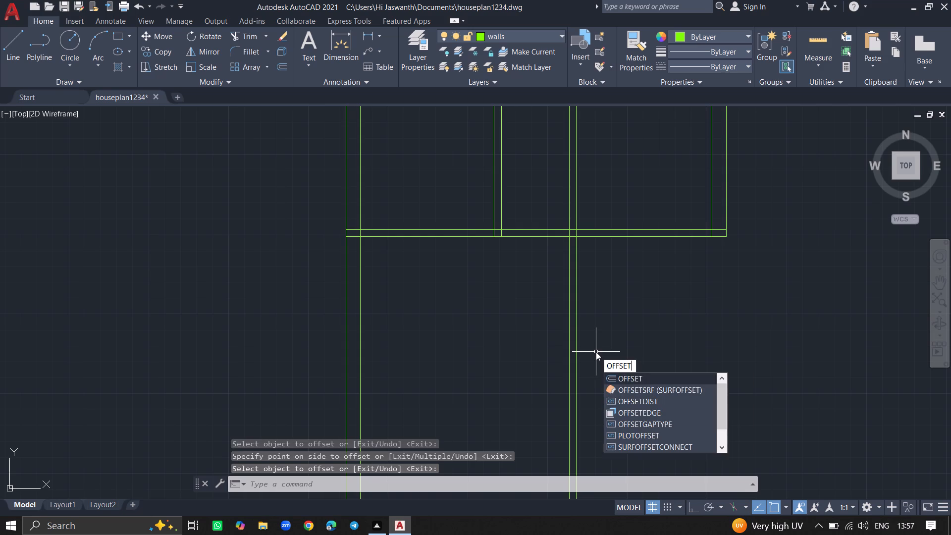
key("Return")
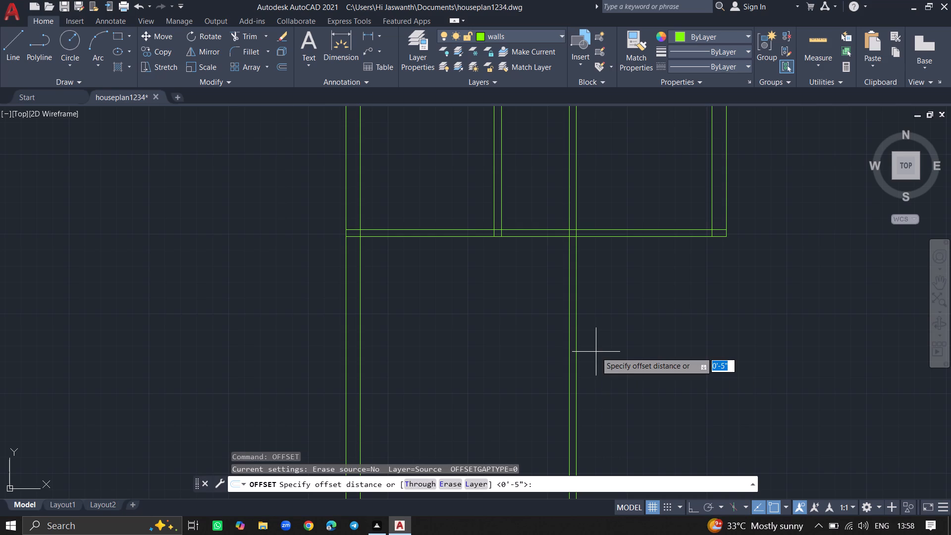
type("15")
key("apostrophe")
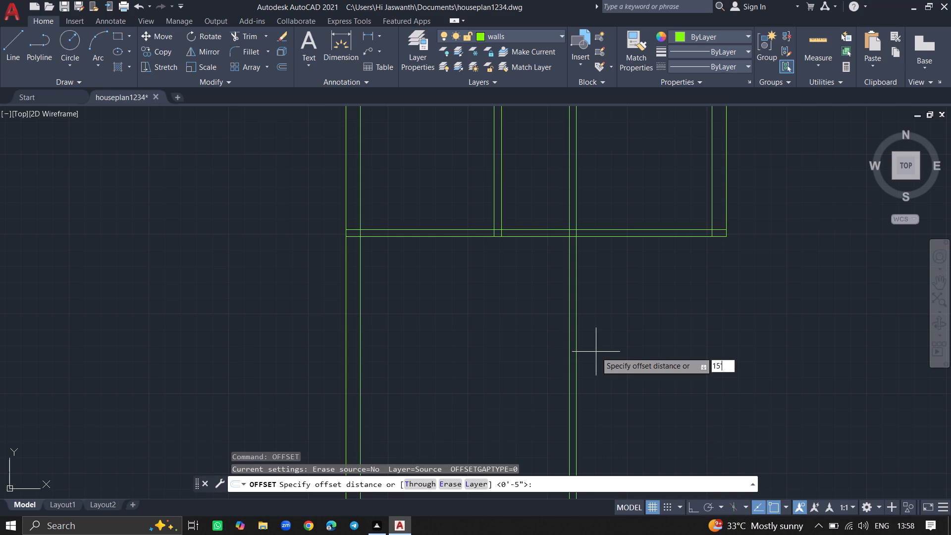
key("9")
key("shift+quotedbl")
key("Return")
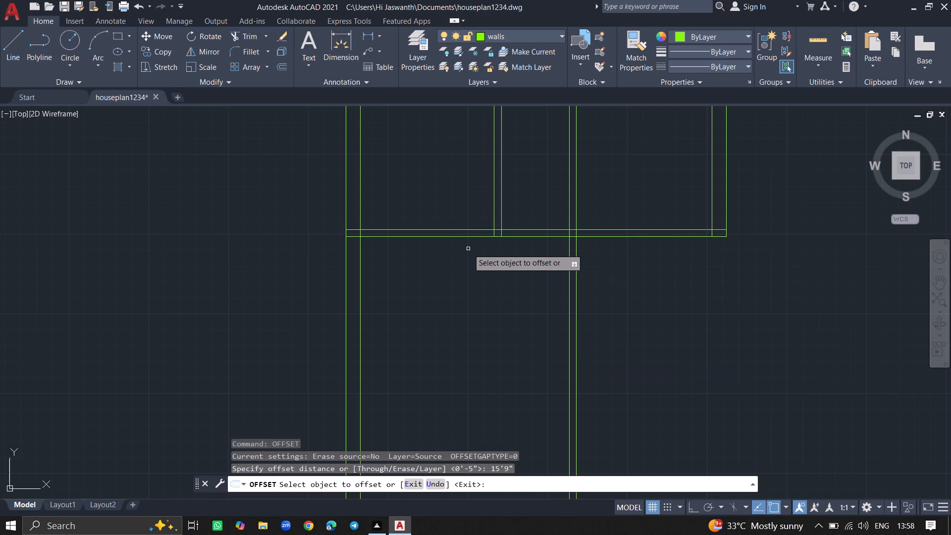
left_click_drag(467, 237, 468, 269)
left_click(468, 270)
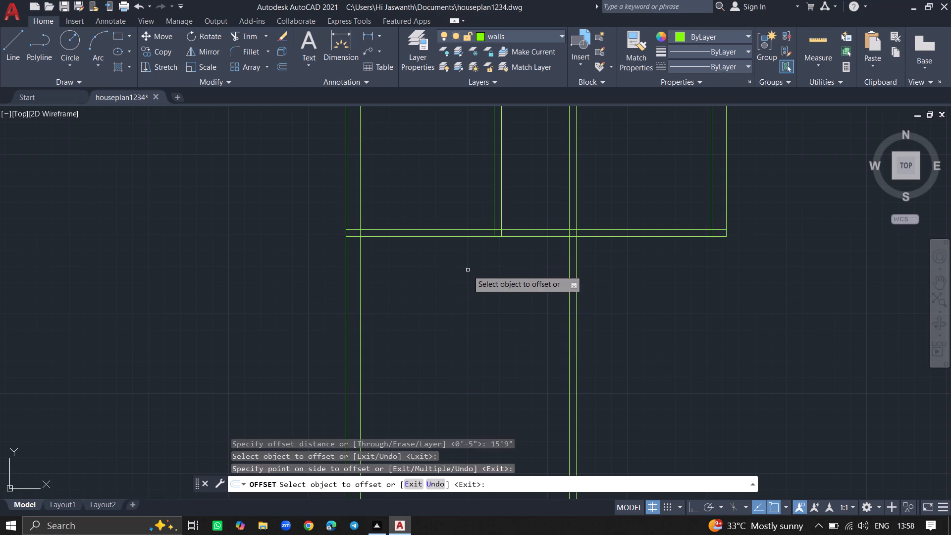
key("Return")
Offset the new horizontal line at the bottom of the lower room 4.5" downward to form a partition wall.
scroll(468, 217, "down", 3, "ctrl")
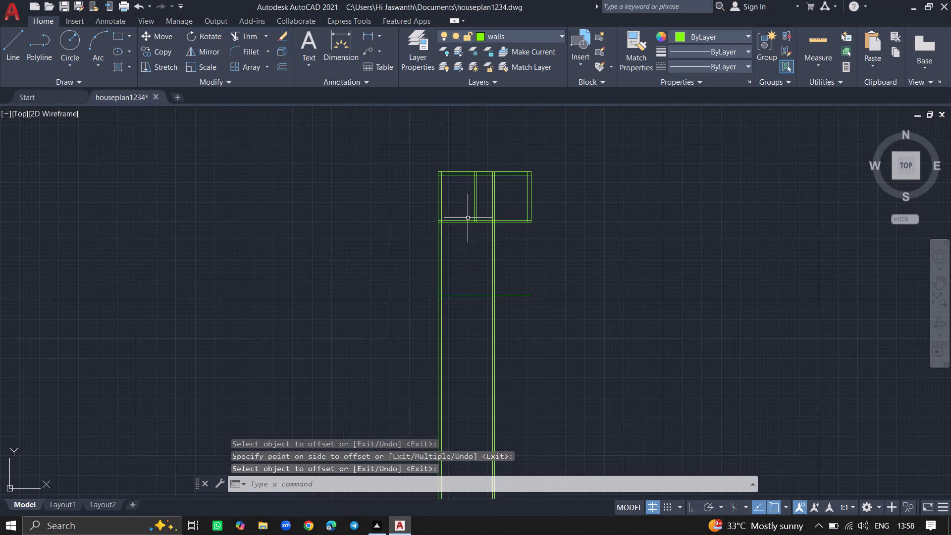
key("o")
type("ffset")
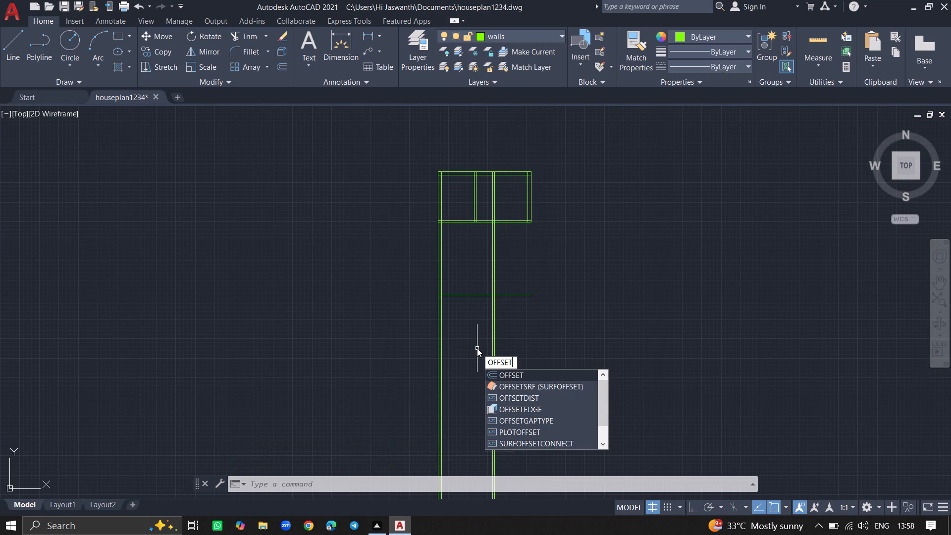
key("Return")
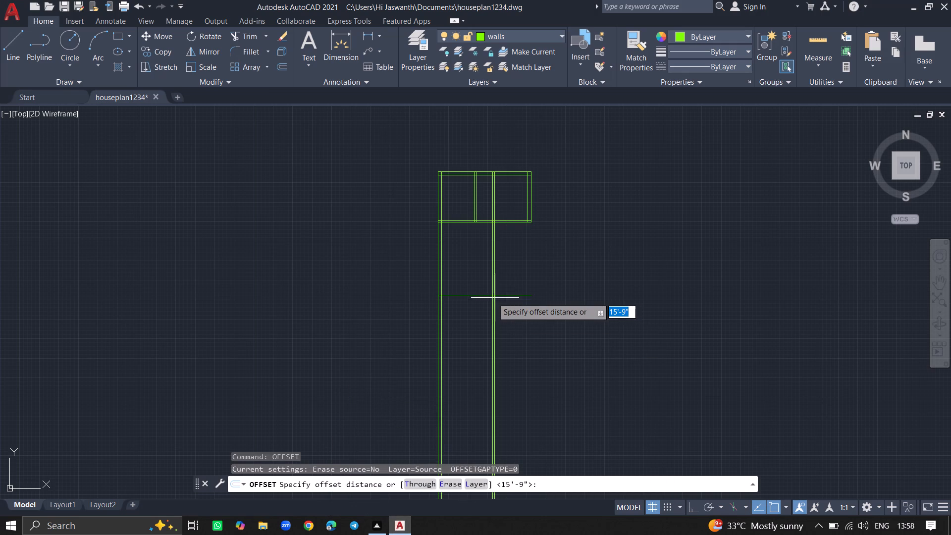
scroll(466, 301, "up", 6, "ctrl")
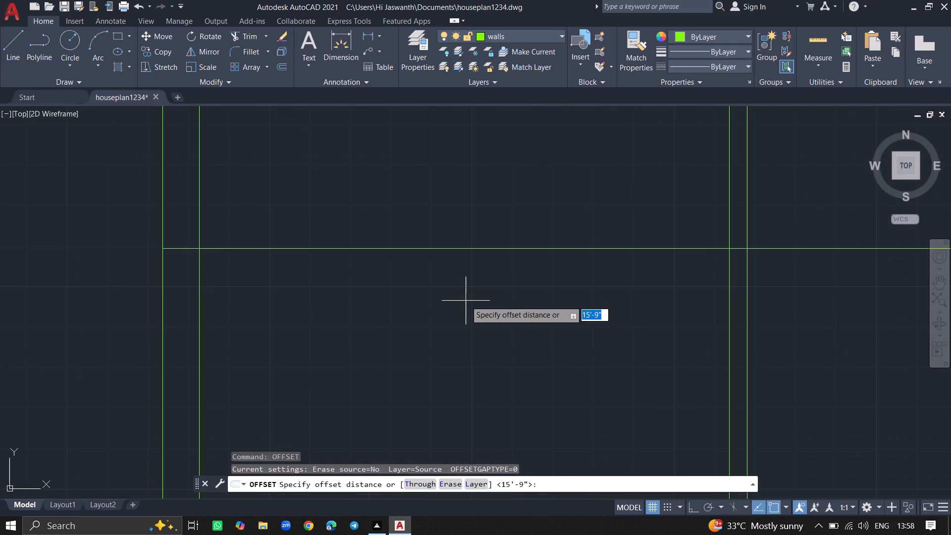
key("4")
type(".5")
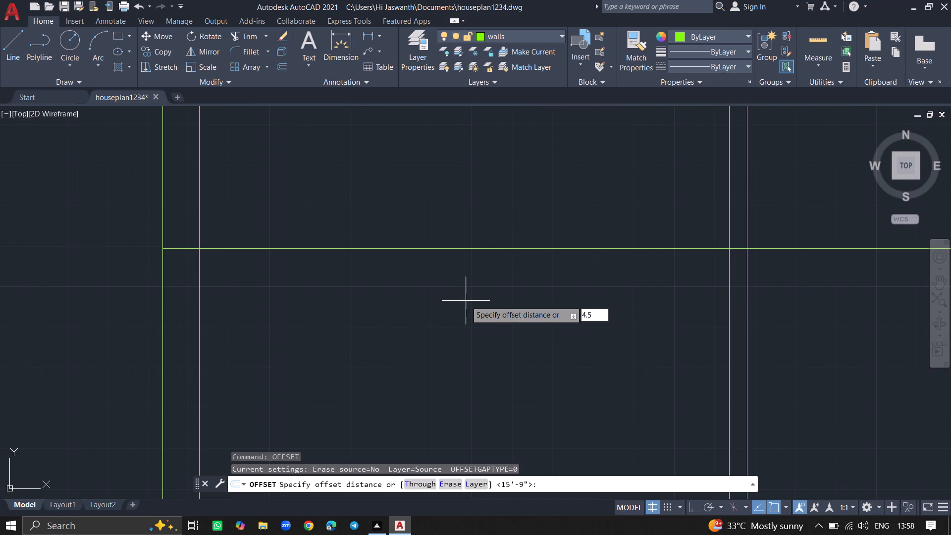
key("shift+quotedbl")
key("Return")
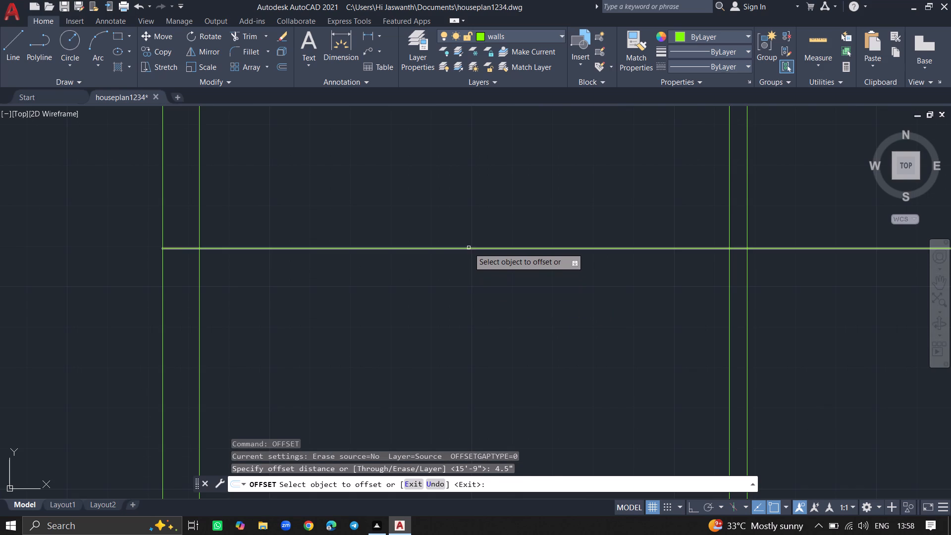
left_click_drag(469, 248, 474, 275)
left_click(474, 275)
scroll(513, 305, "down", 2, "ctrl")
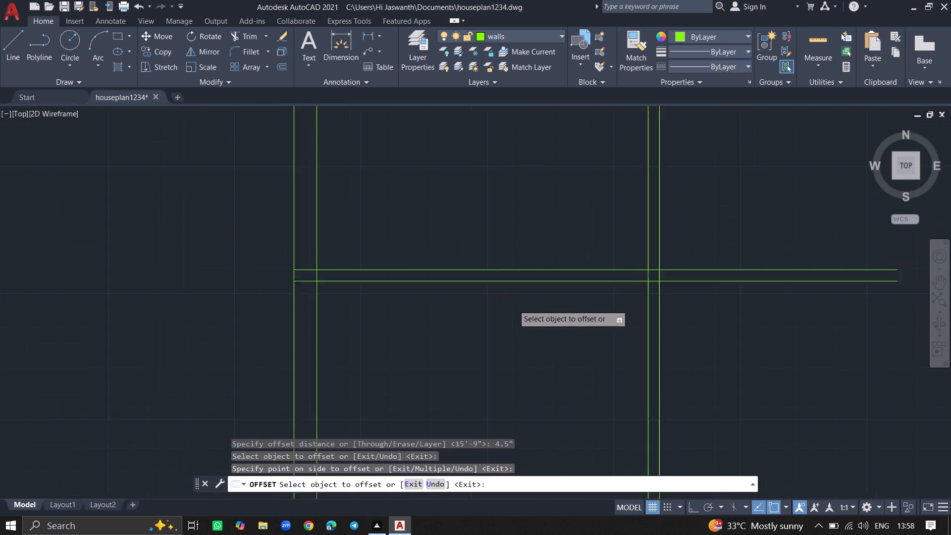
key("Return")
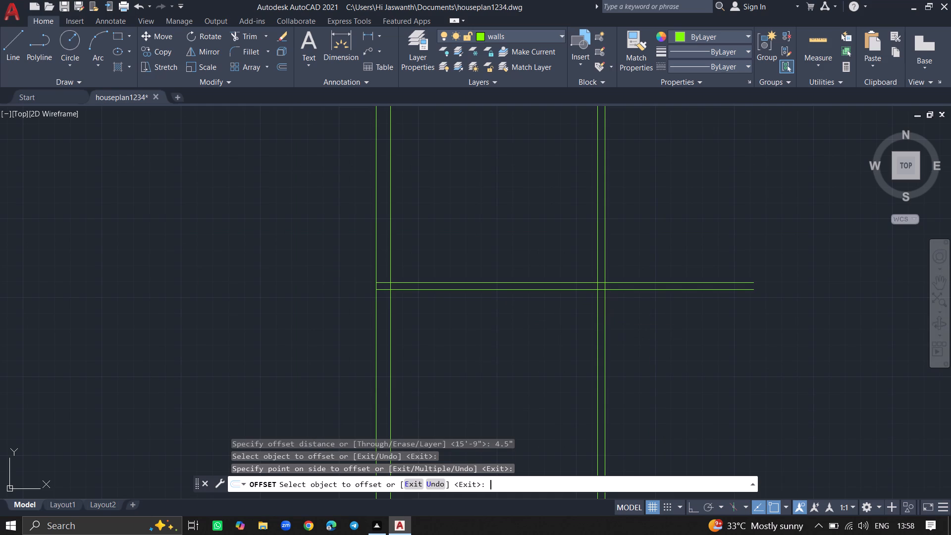
Trim both lines of the new lower partition where they extend right beyond the lower room's vertical partition.
type("trim")
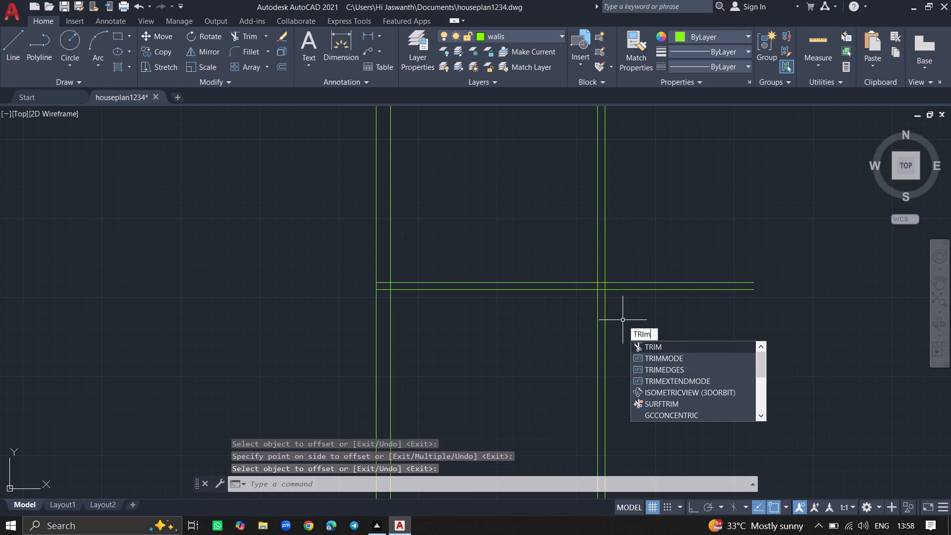
key("Return")
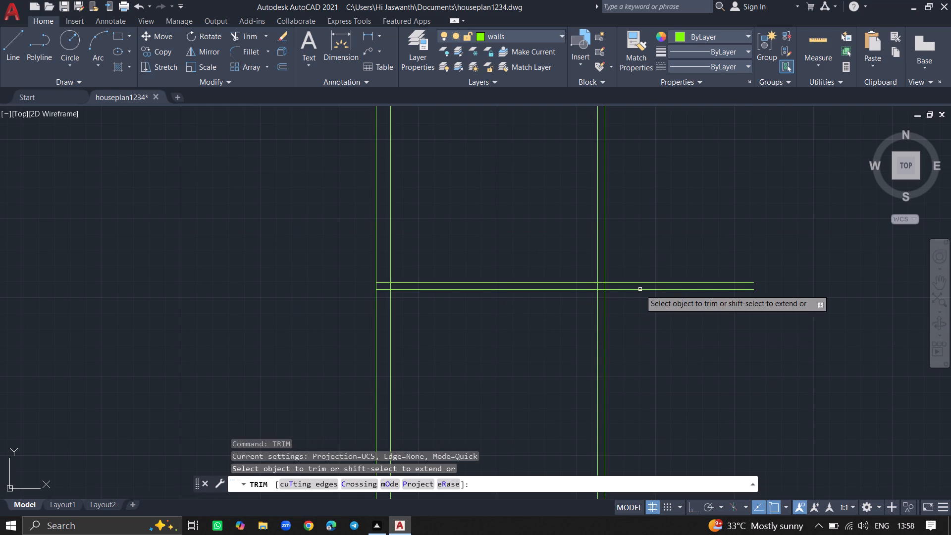
left_click(641, 290)
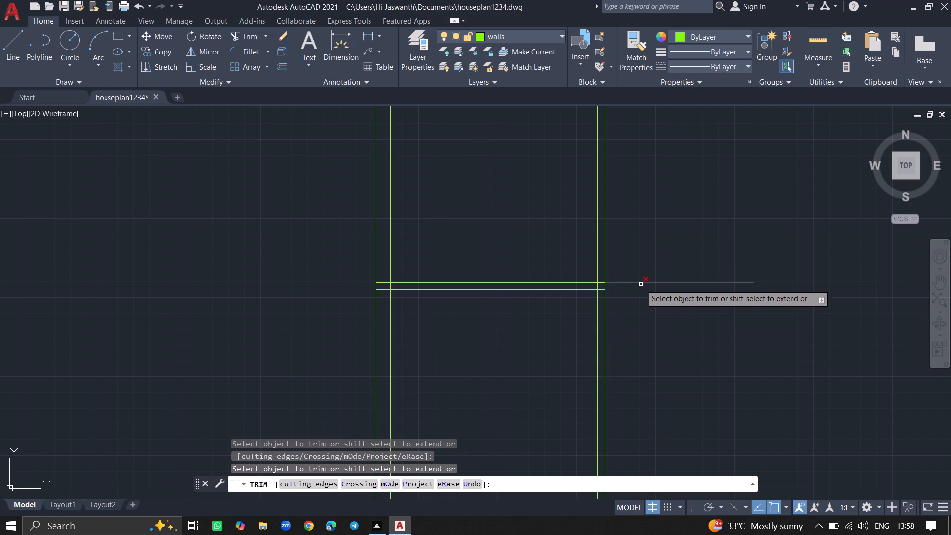
left_click(641, 283)
Trim both lines of the lower room's vertical partition out of the upper right room and the top outer wall.
scroll(641, 283, "down", 2, "ctrl")
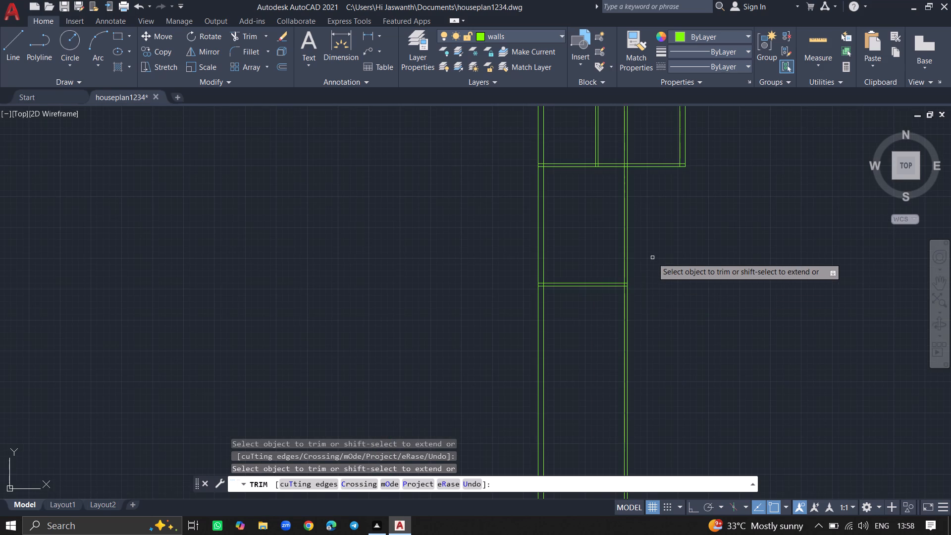
scroll(652, 258, "down", 3, "ctrl")
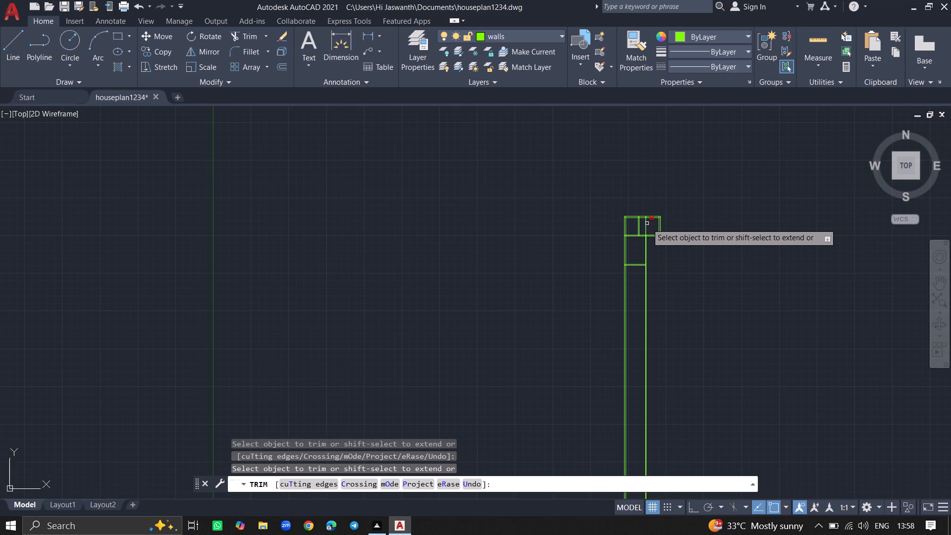
scroll(647, 223, "up", 6, "ctrl")
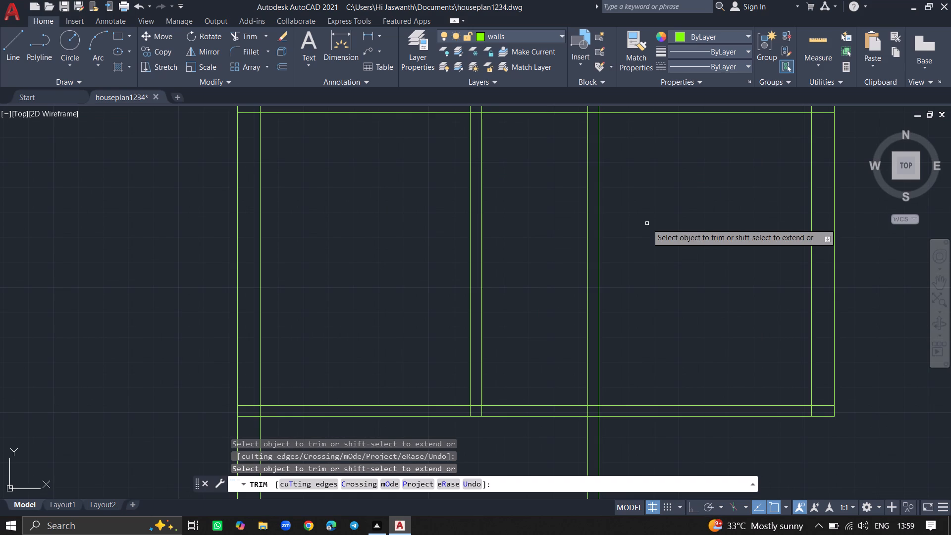
left_click(589, 240)
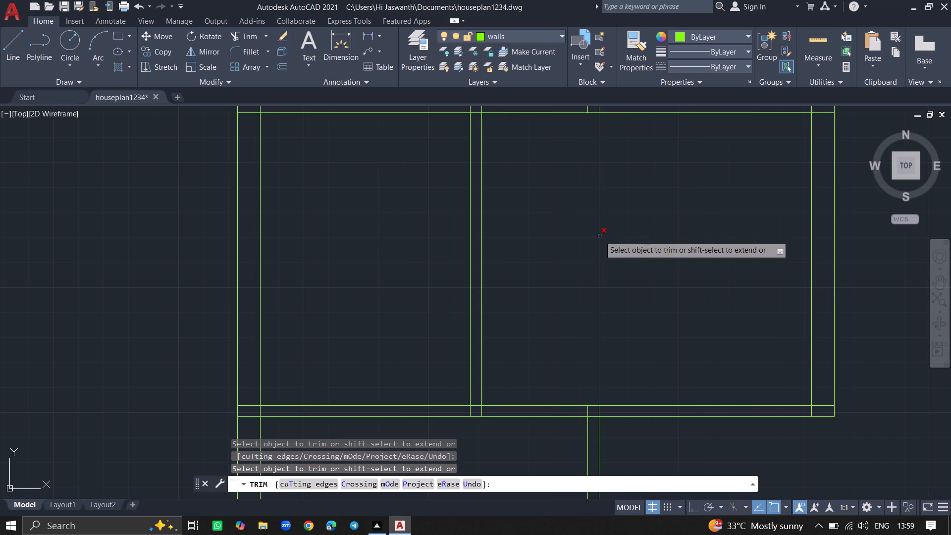
left_click(599, 236)
scroll(599, 236, "down", 1, "ctrl")
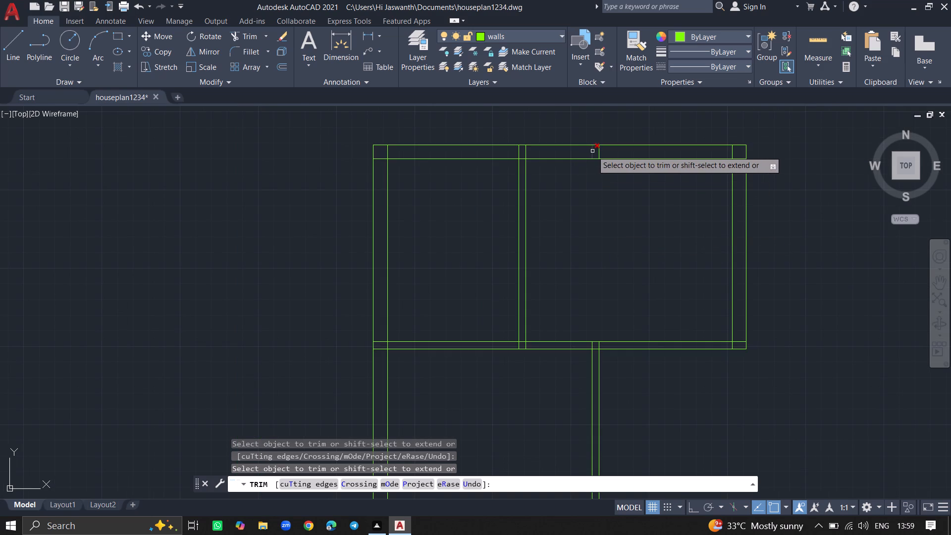
left_click(592, 151)
left_click(599, 148)
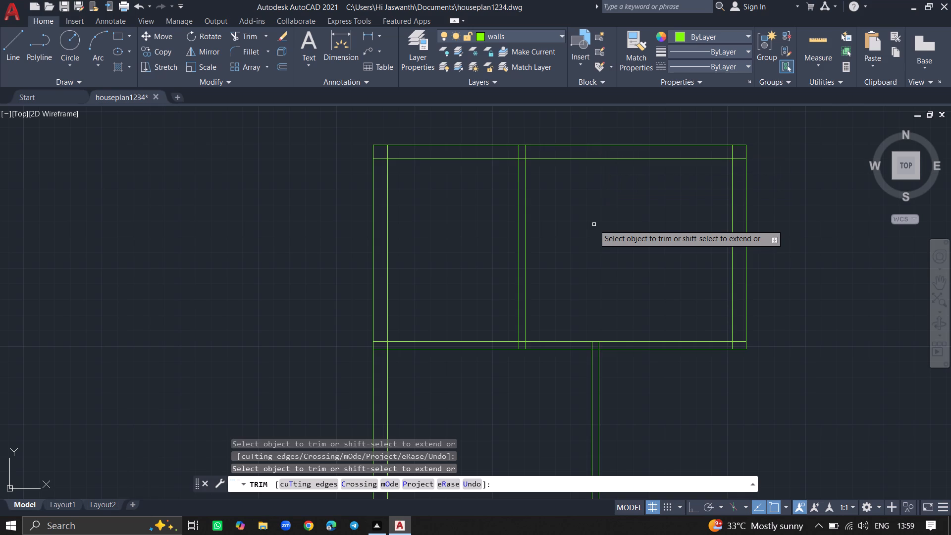
scroll(594, 224, "down", 5, "ctrl")
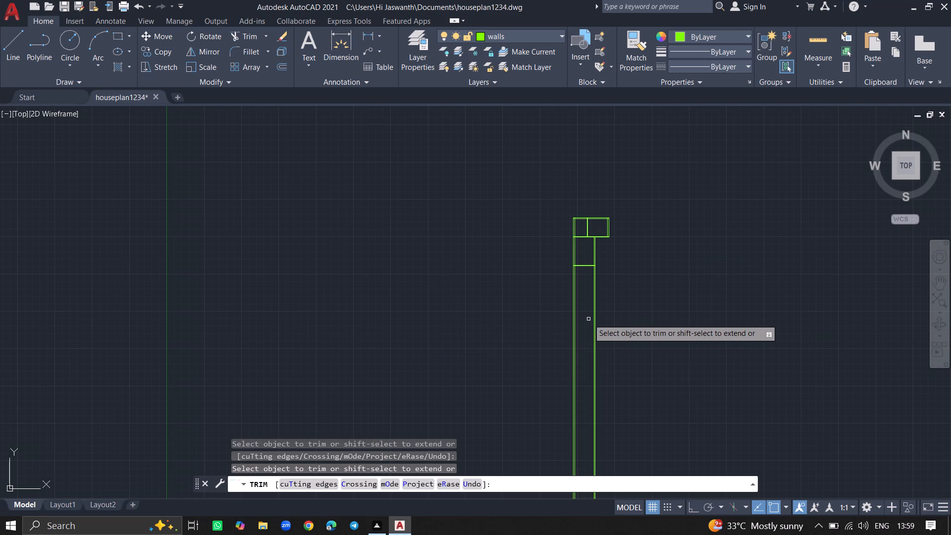
key("Return")
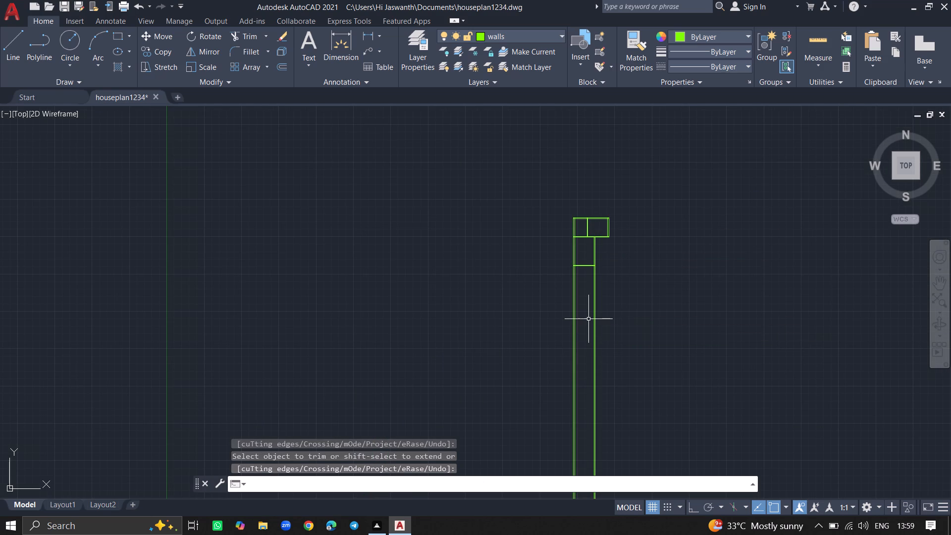
Offset the inner line of the left outer wall 7' to the right for the room below the second horizontal partition.
scroll(566, 303, "up", 1, "ctrl")
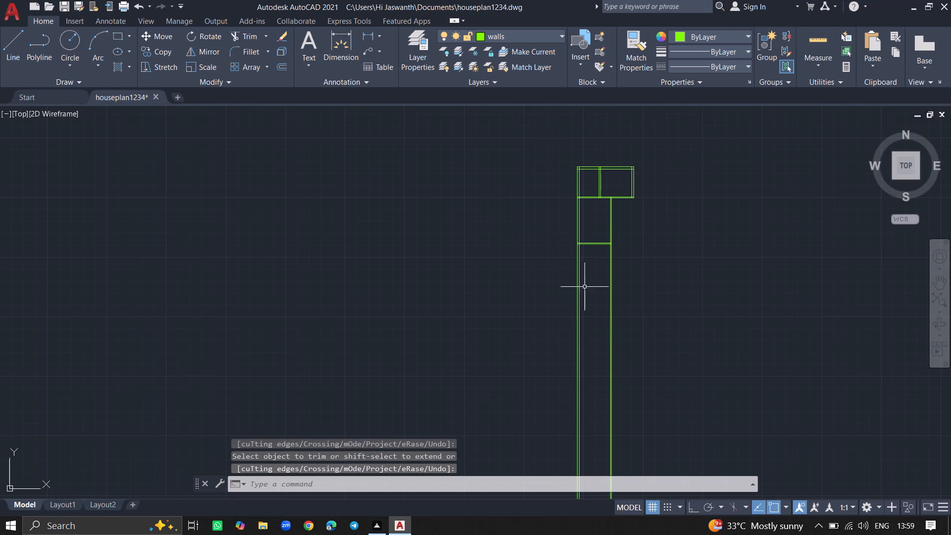
scroll(599, 242, "up", 3, "ctrl")
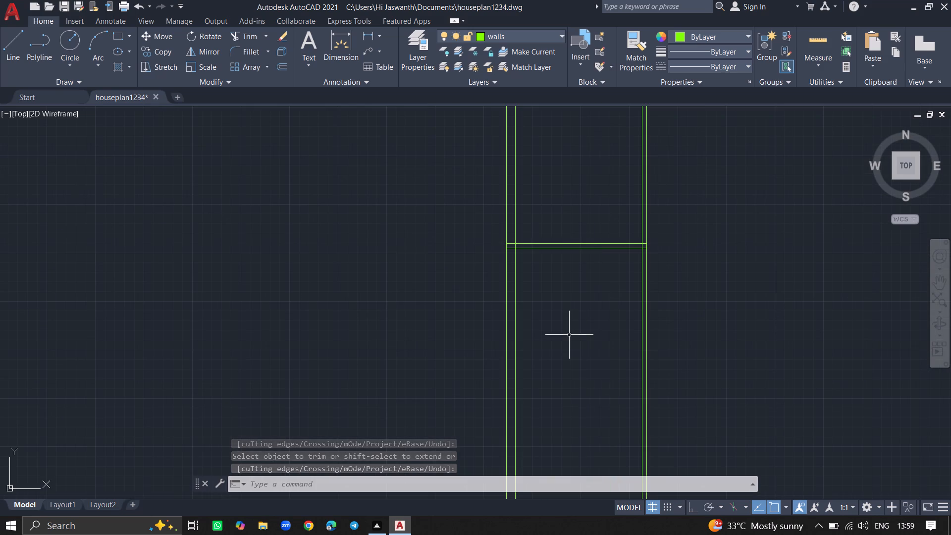
type("offset")
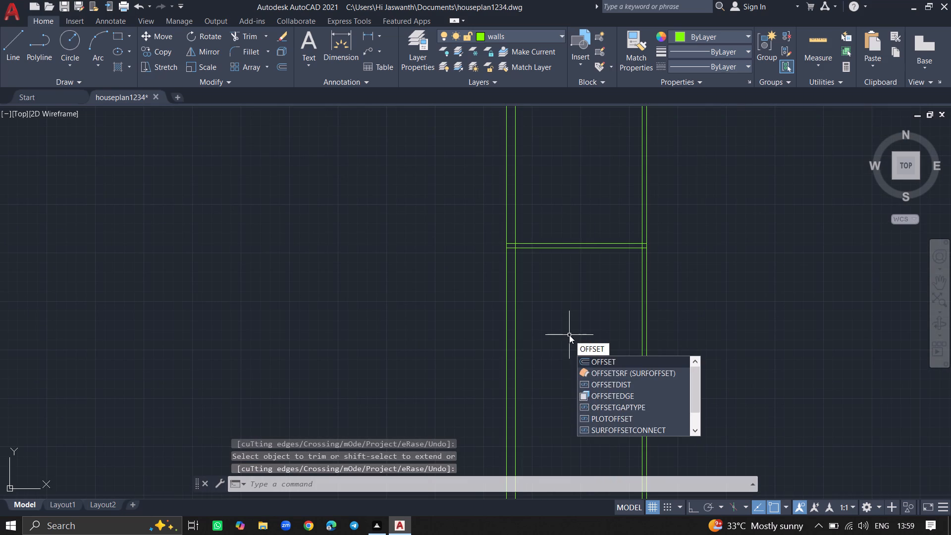
key("Return")
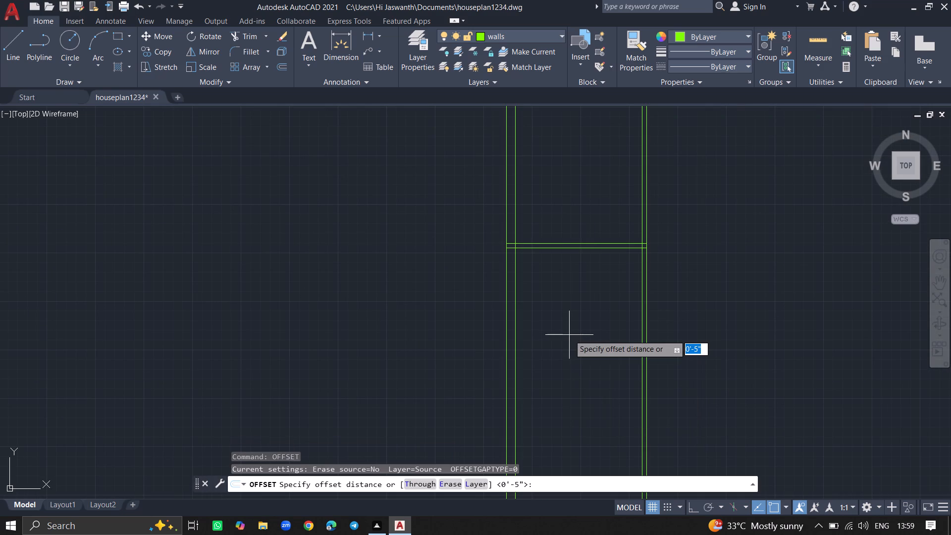
type("7'")
key("Return")
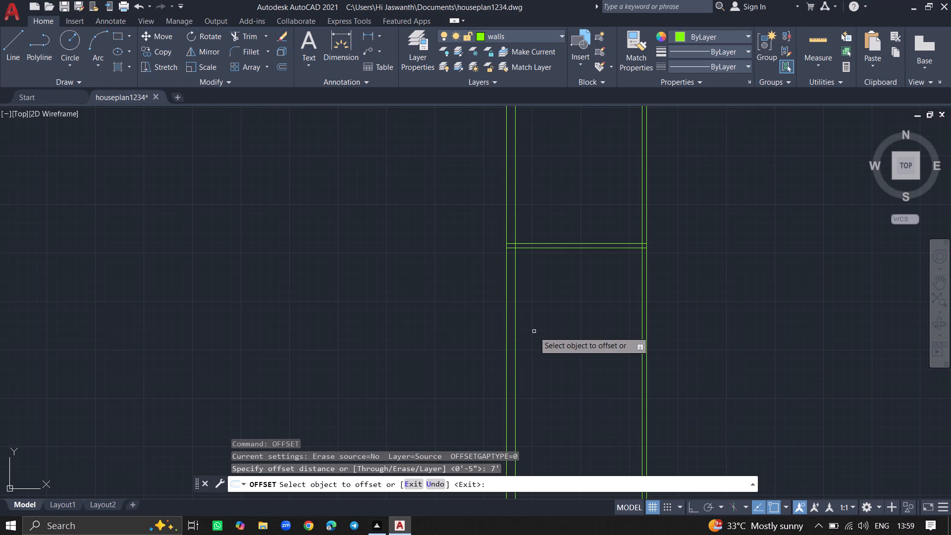
left_click(515, 336)
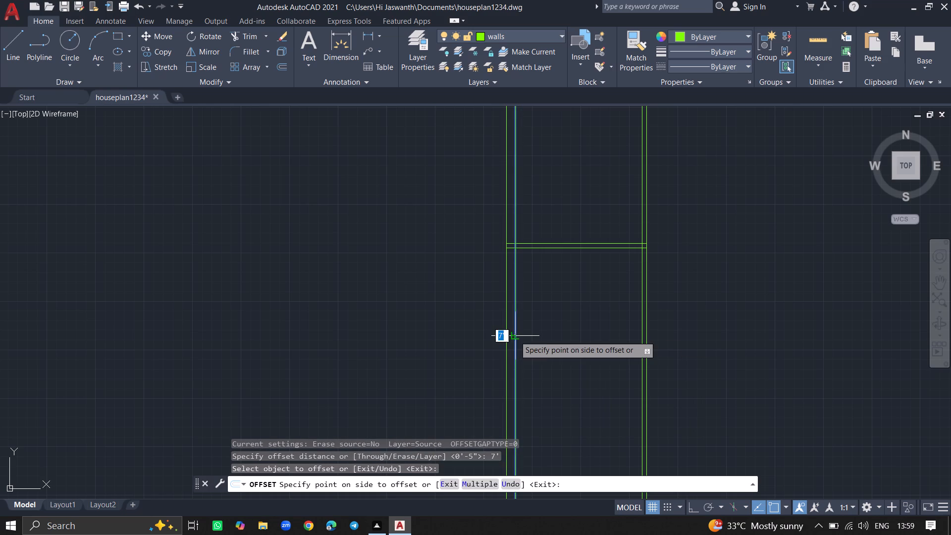
left_click(609, 343)
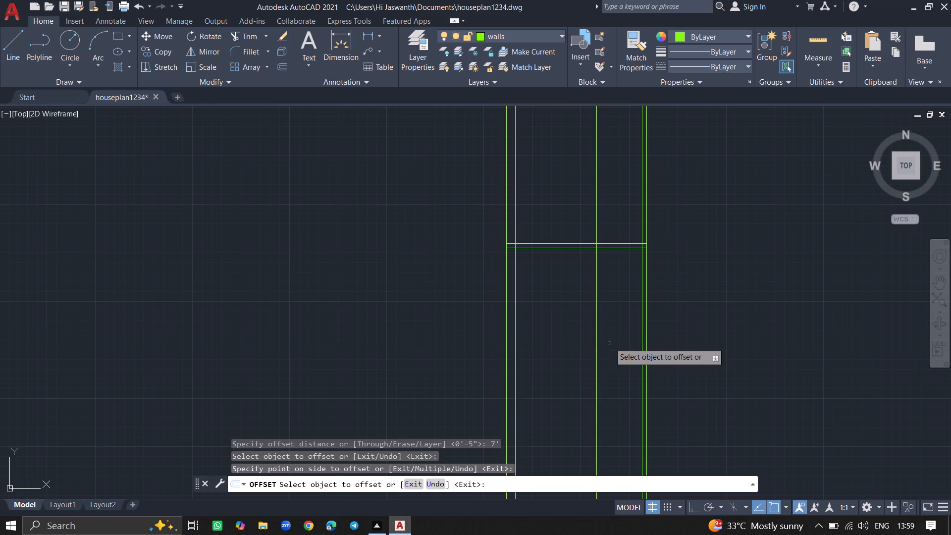
Offset the new vertical line 4.5" to the right to form the partition of the room below the second horizontal partition.
key("Return")
key("o")
type("ffset")
key("Return")
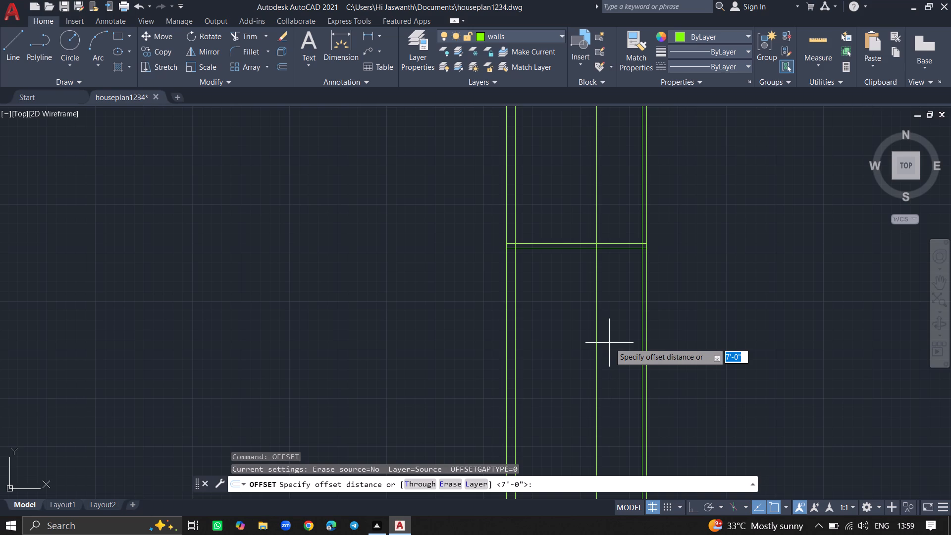
key("4")
type(".5")
key("shift+quotedbl")
key("Return")
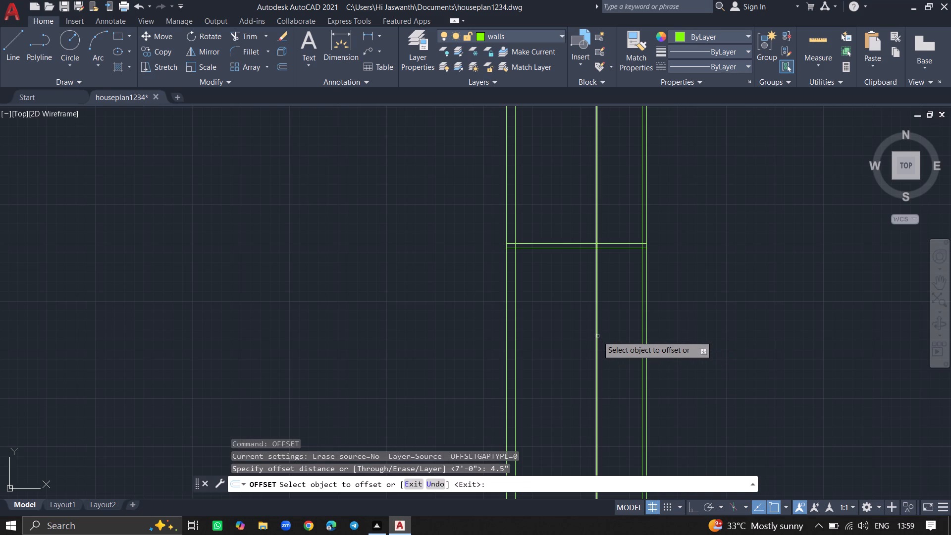
left_click(597, 336)
left_click(618, 336)
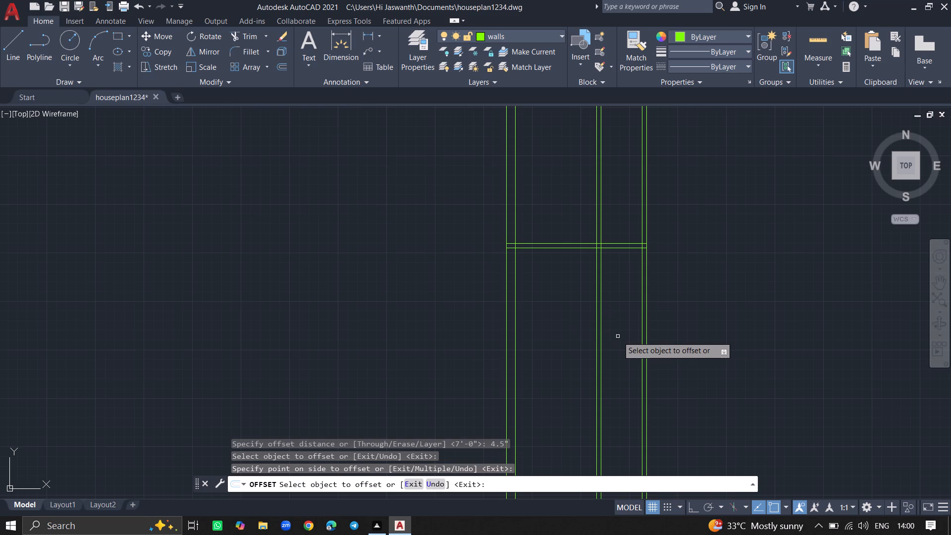
key("Return")
Trim both lines of the new vertical partition out of the room between the first and second horizontal partitions.
scroll(618, 336, "down", 1, "ctrl")
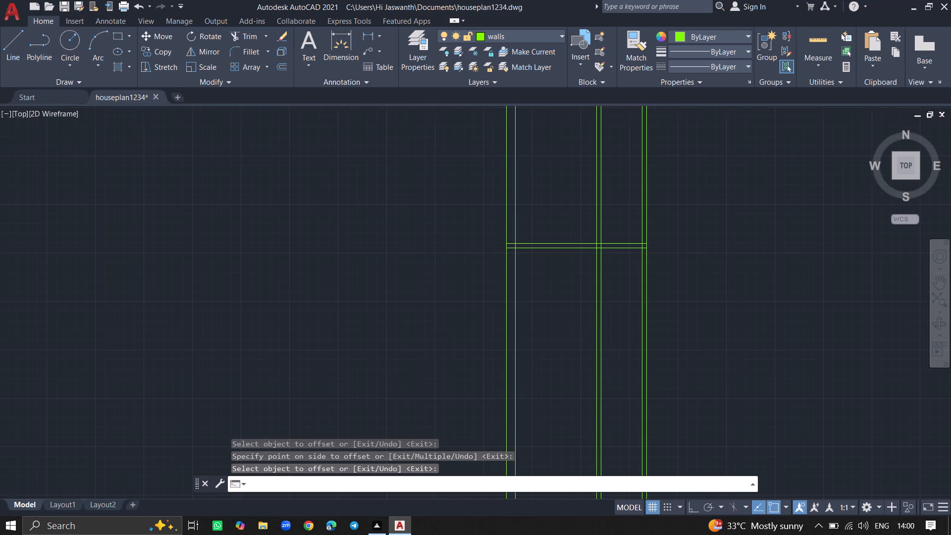
scroll(618, 336, "down", 1, "ctrl")
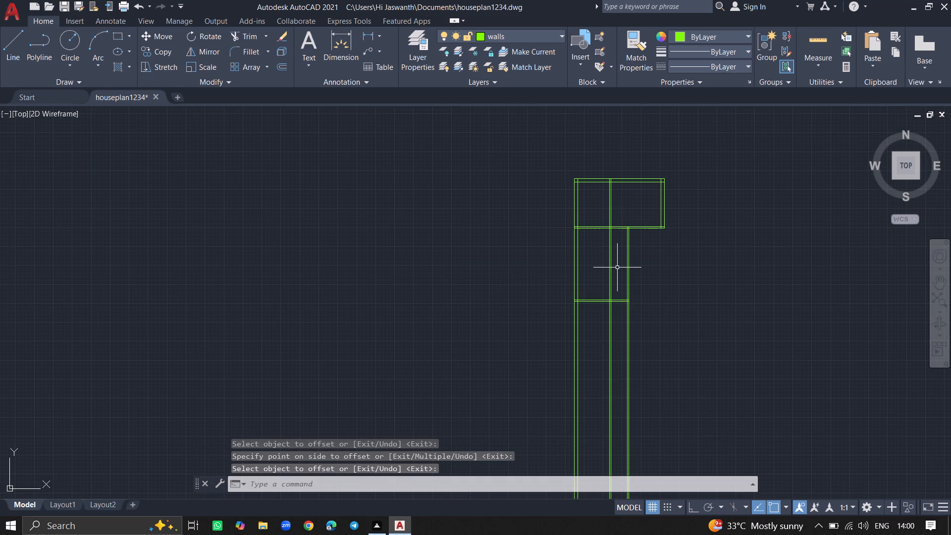
left_click(617, 267)
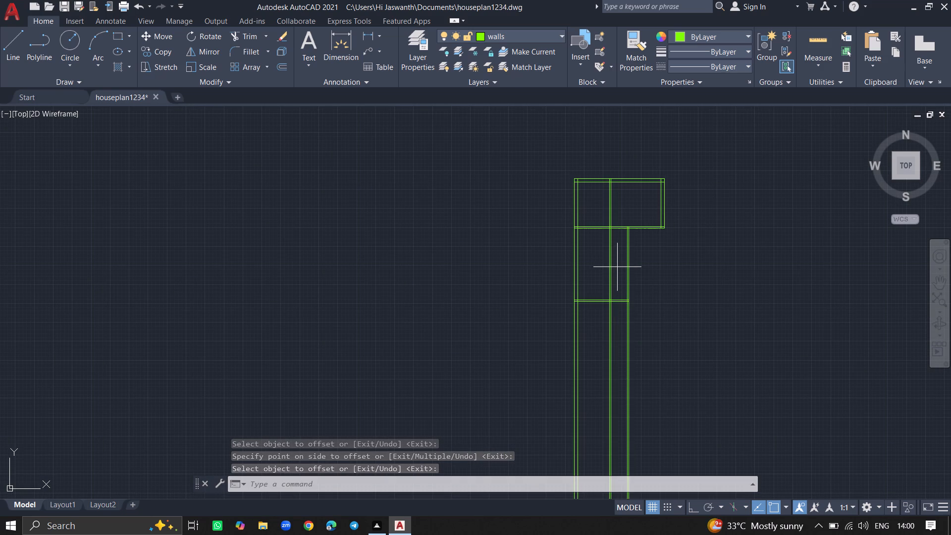
left_click(617, 267)
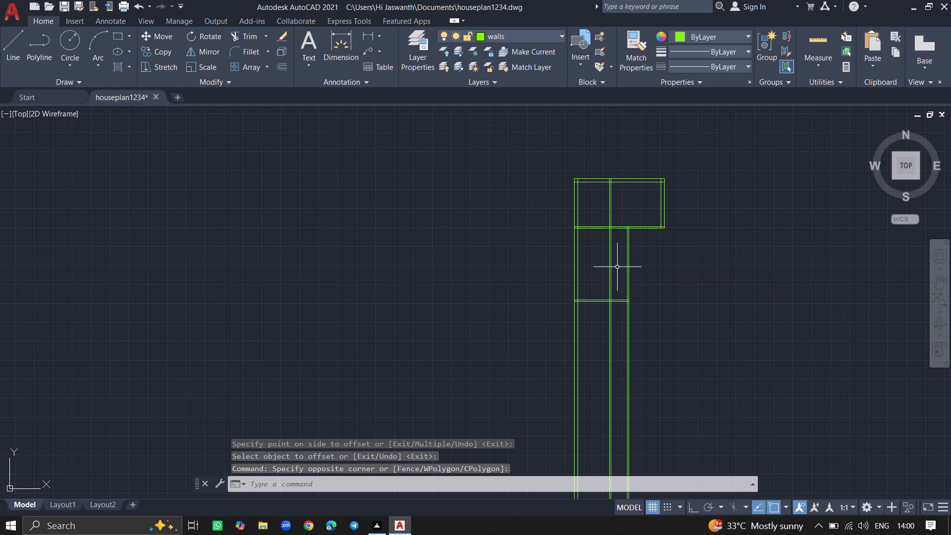
type("trim")
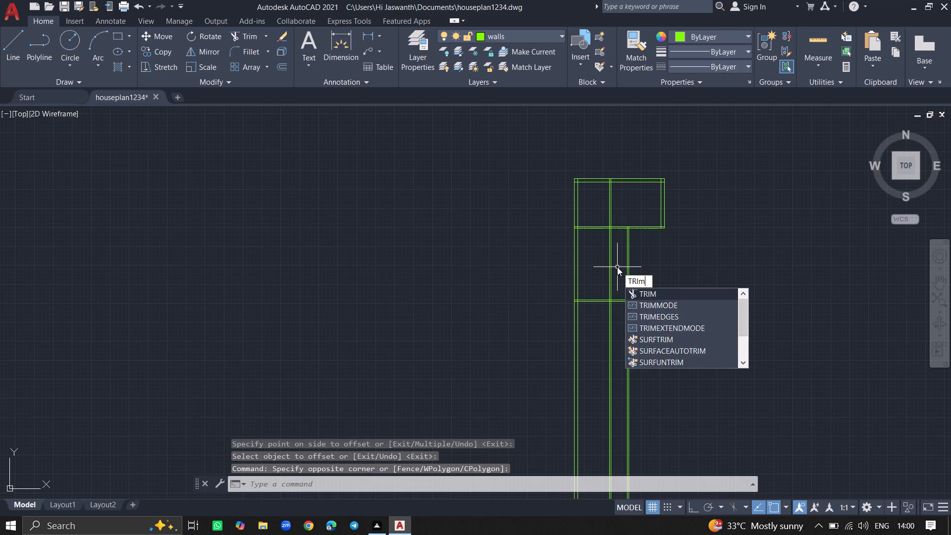
key("Return")
scroll(617, 267, "up", 5, "ctrl")
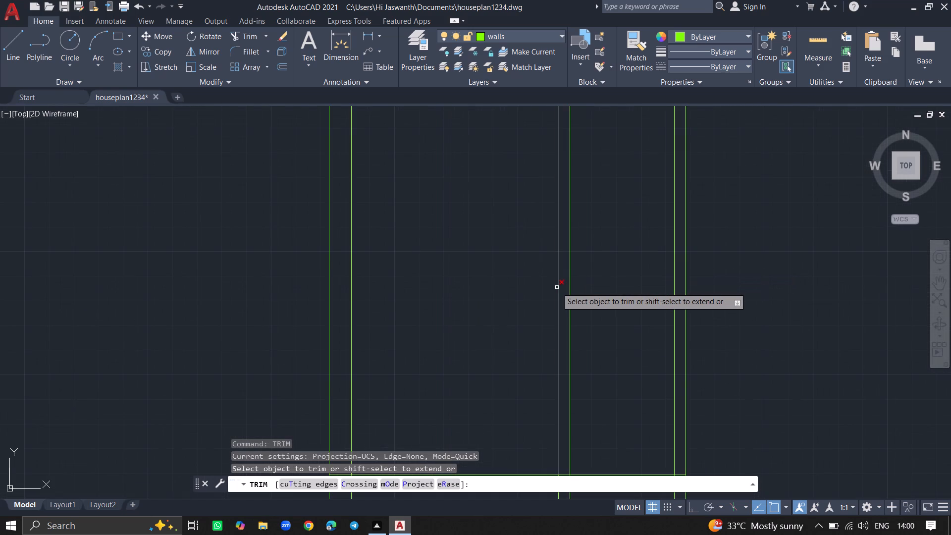
left_click(557, 287)
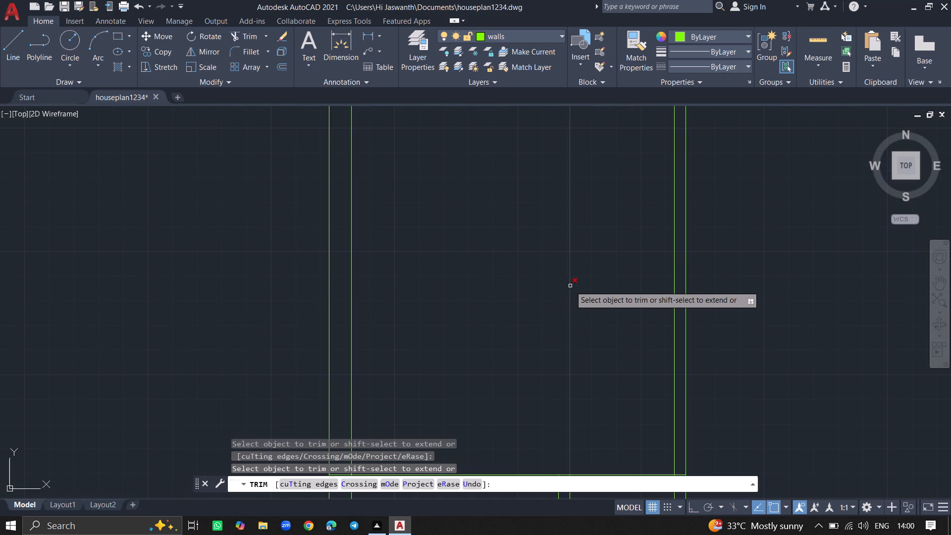
left_click(570, 286)
scroll(570, 286, "down", 2, "ctrl")
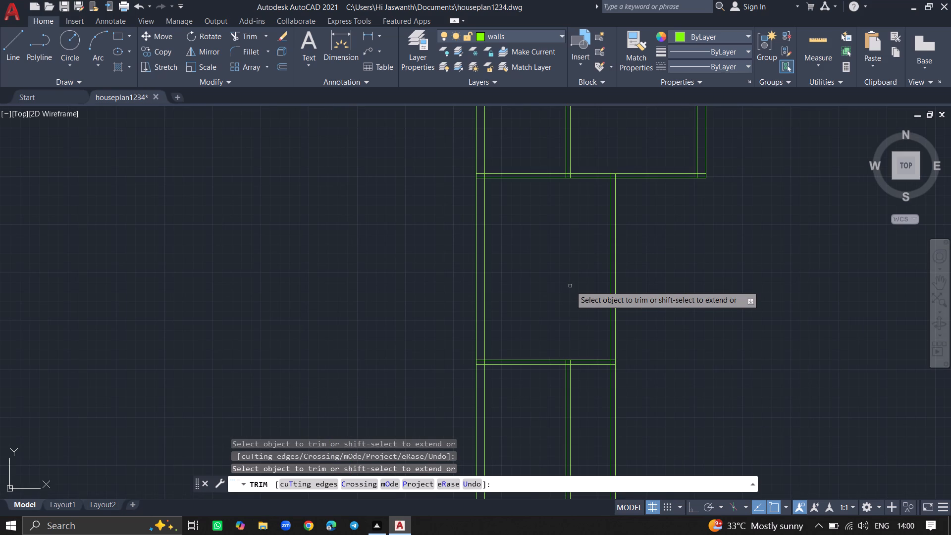
key("Return")
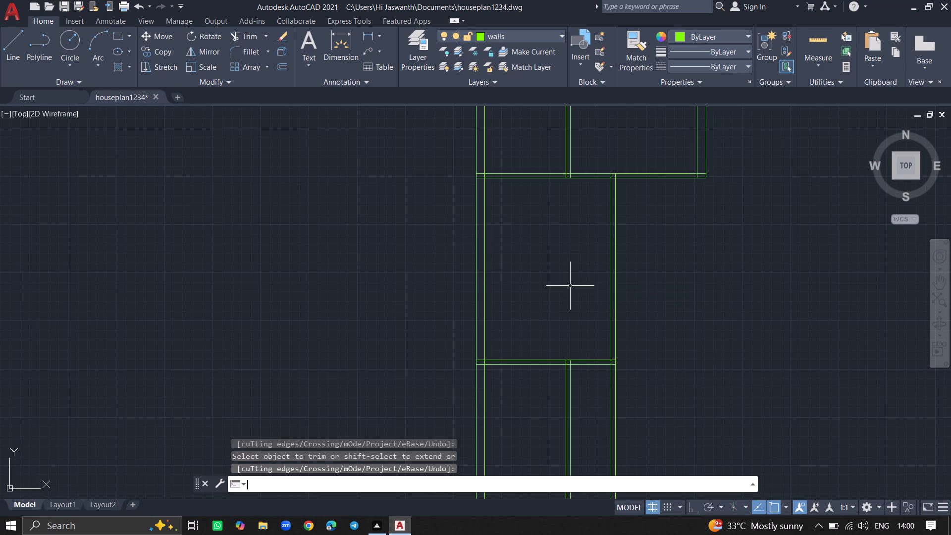
Offset the lower line of the second horizontal partition 8'4" downward to set the next room's depth.
scroll(570, 286, "down", 2, "ctrl")
scroll(561, 361, "up", 4, "ctrl")
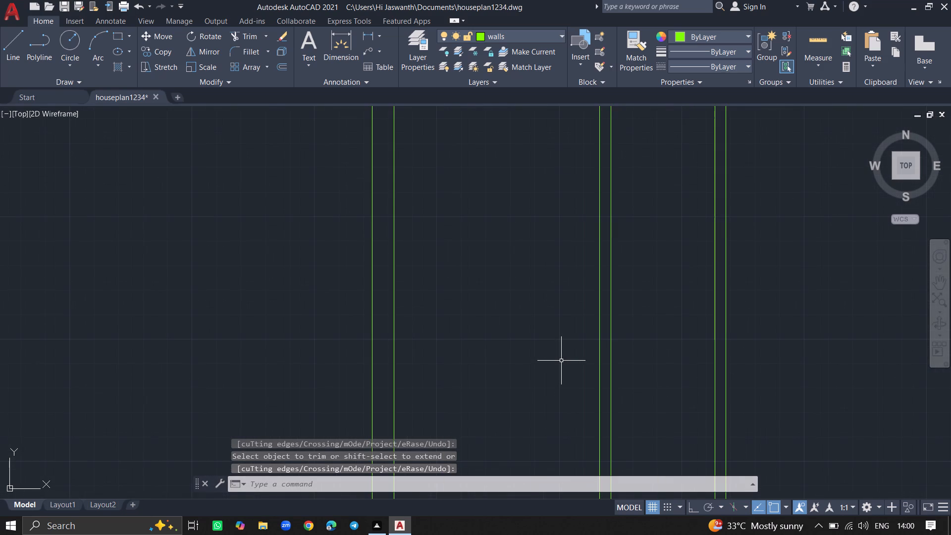
scroll(561, 361, "down", 3, "ctrl")
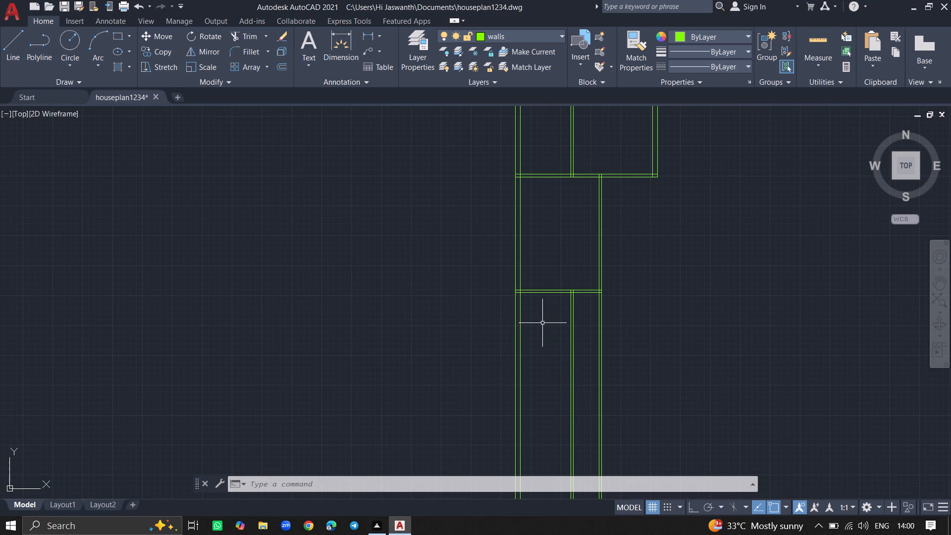
type("offset")
key("Return")
key("8")
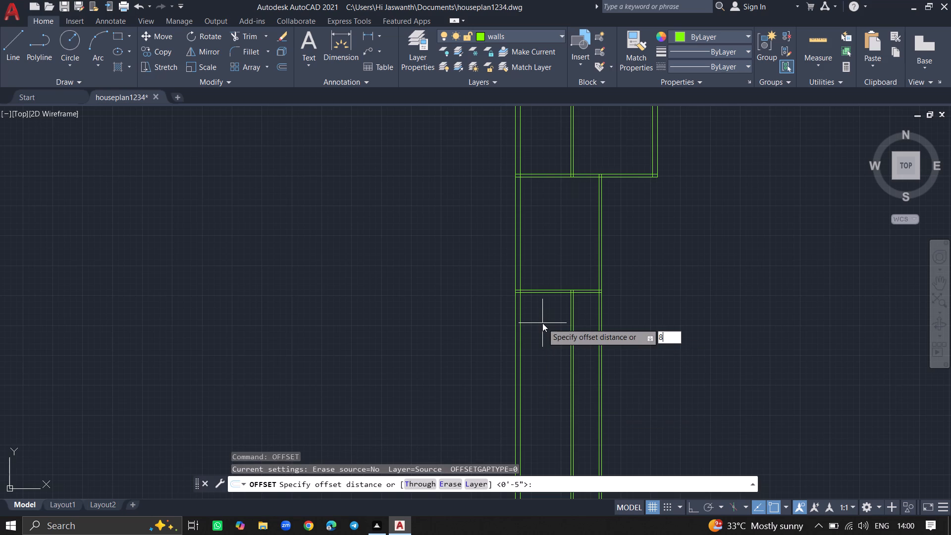
key("apostrophe")
key("4")
key("shift+quotedbl")
key("Return")
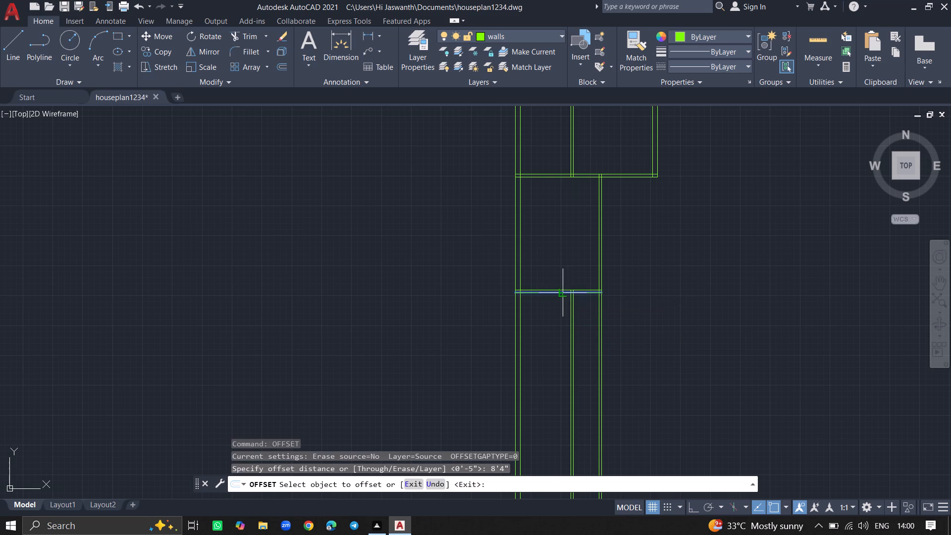
left_click(563, 293)
left_click(558, 338)
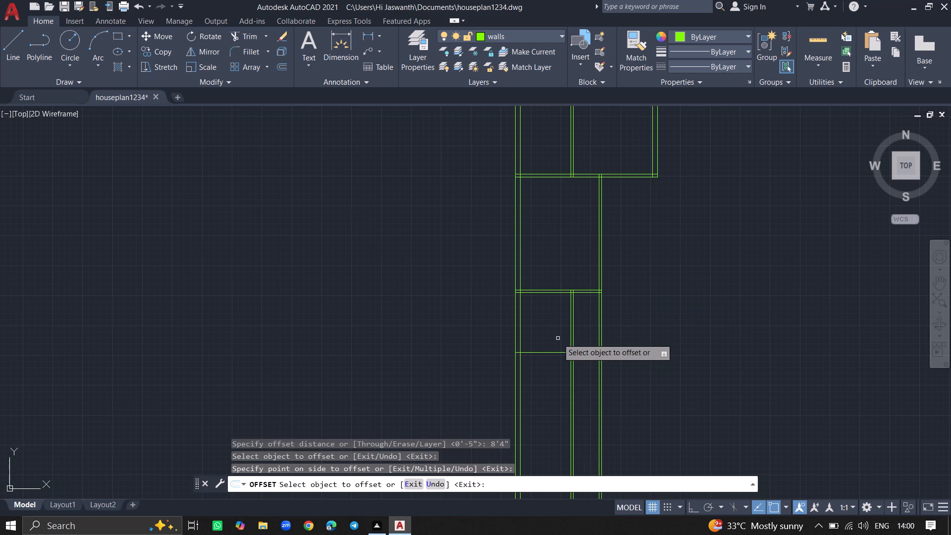
key("Return")
Offset the new horizontal line at the bottom of the lowest room 9" downward to form a wall.
type("offset")
key("Return")
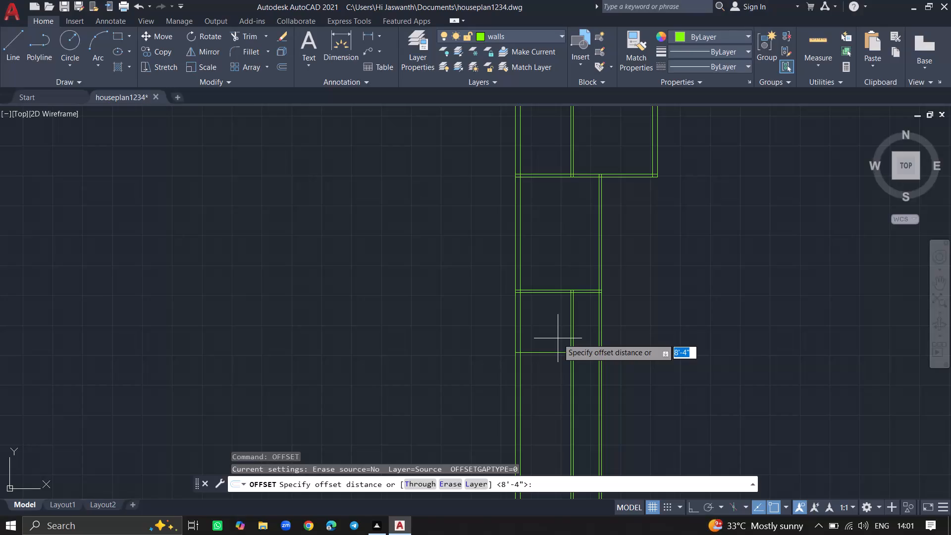
key("9")
key("shift+quotedbl")
key("Return")
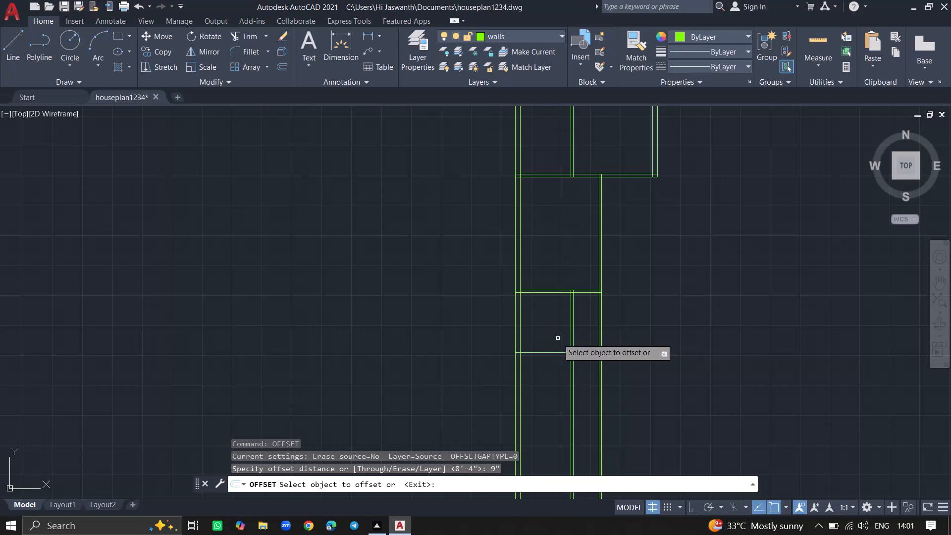
left_click(560, 350)
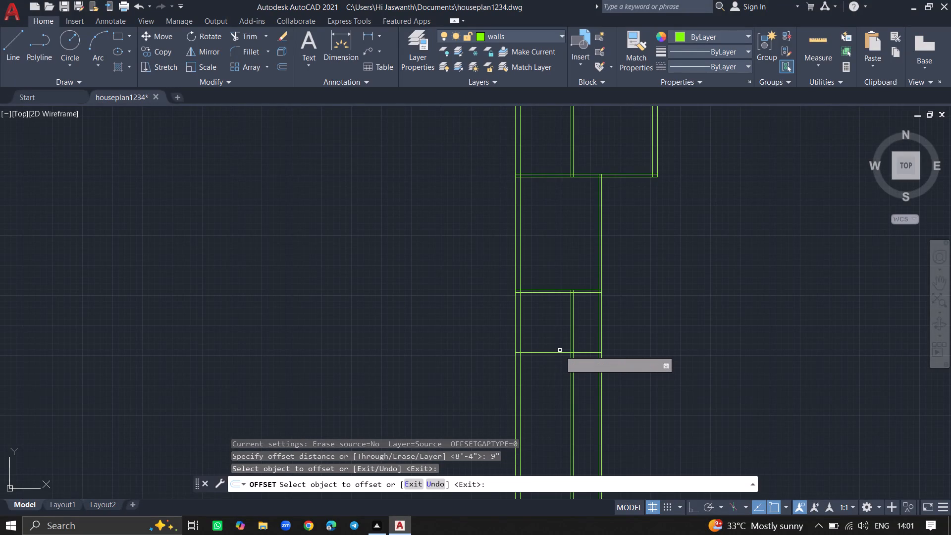
left_click(560, 352)
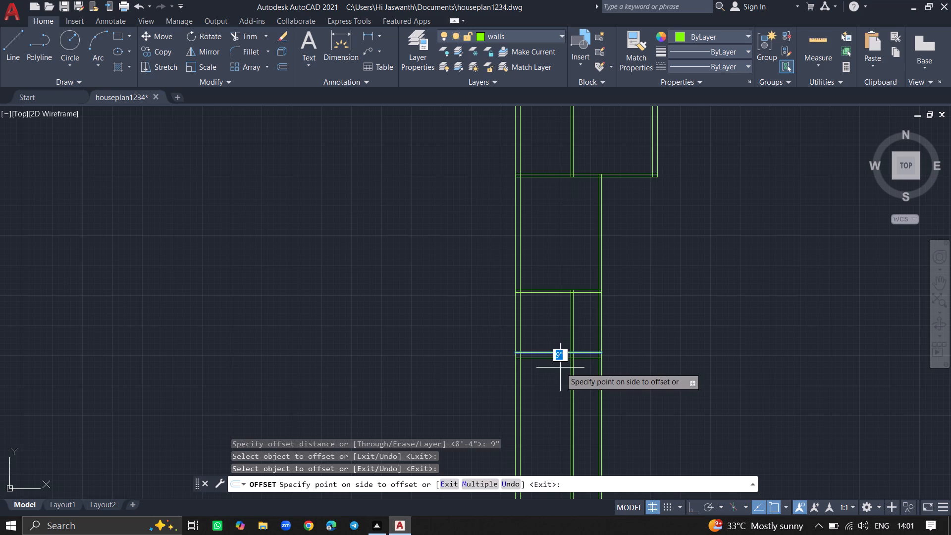
left_click(560, 368)
key("Return")
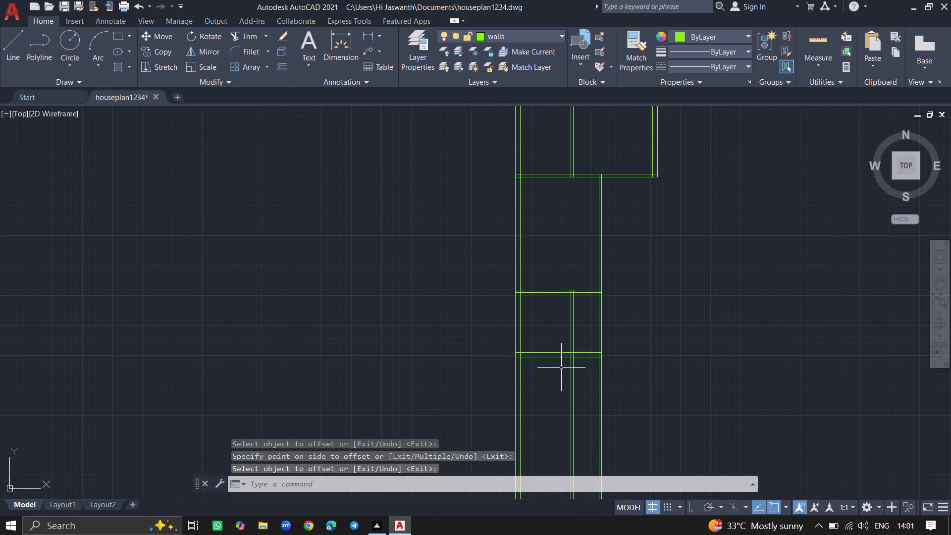
Trim both lines of the rightmost vertical partition between the second horizontal partition and the new 9" wall.
scroll(601, 355, "up", 3, "ctrl")
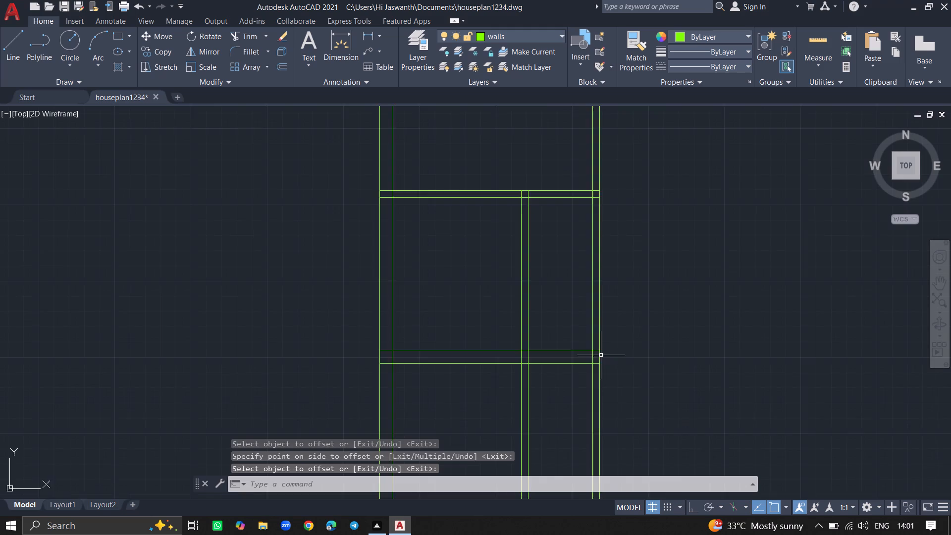
scroll(601, 355, "up", 2, "ctrl")
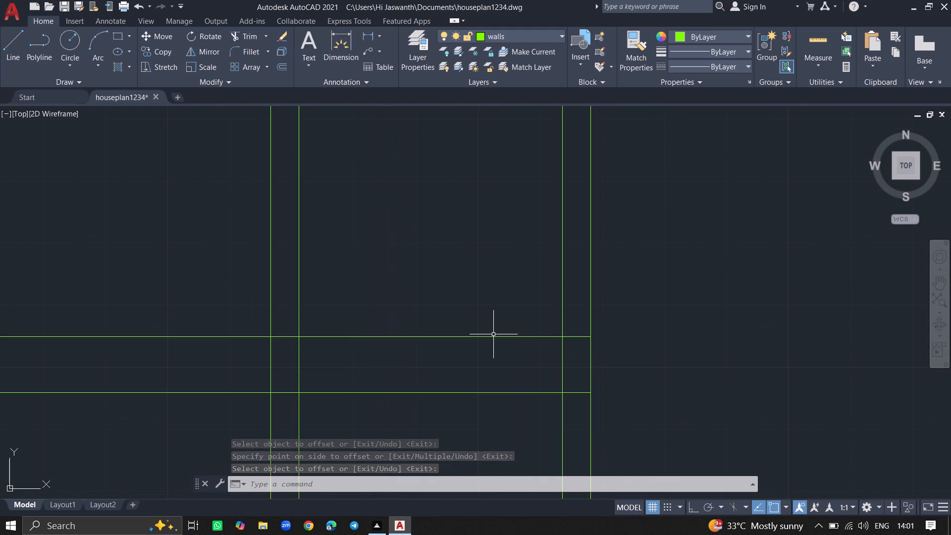
scroll(493, 334, "down", 6, "ctrl")
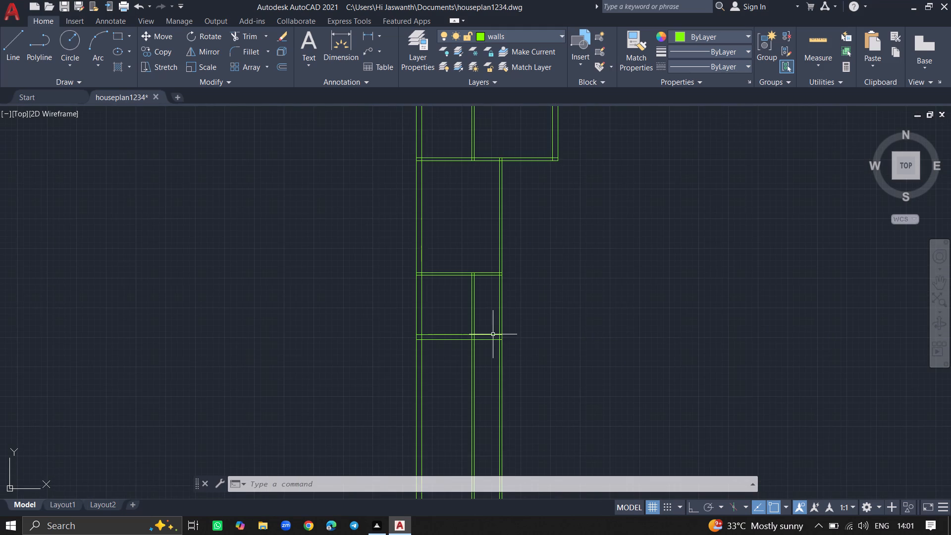
scroll(493, 334, "down", 2, "ctrl")
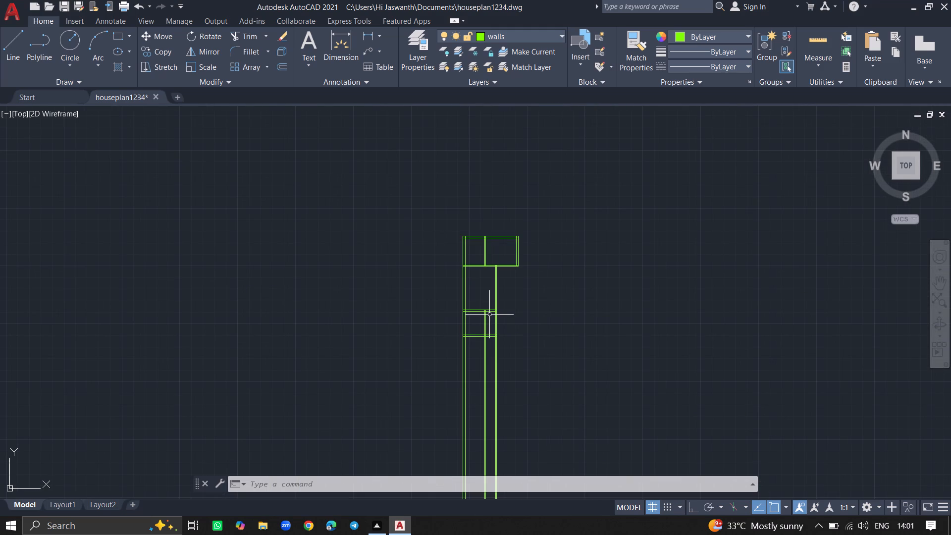
scroll(489, 315, "up", 2, "ctrl")
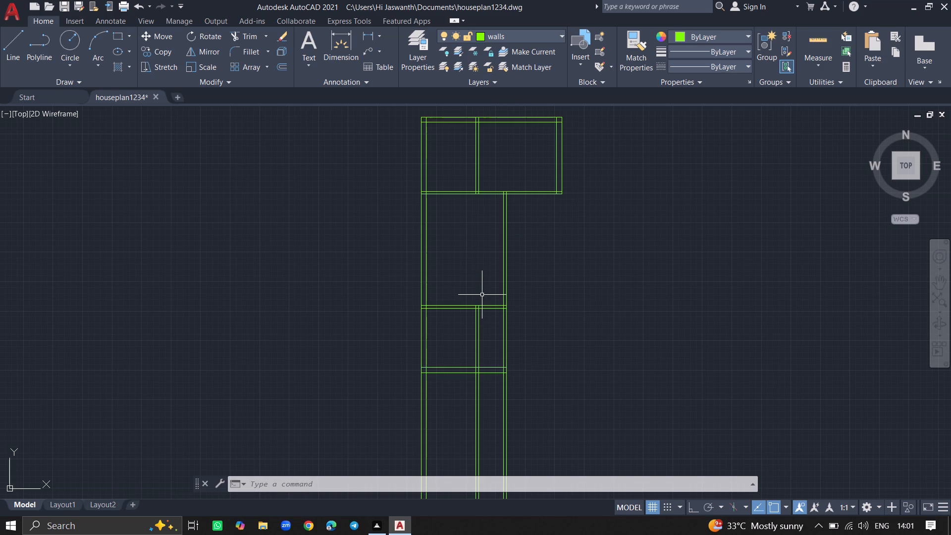
scroll(482, 295, "up", 1, "ctrl")
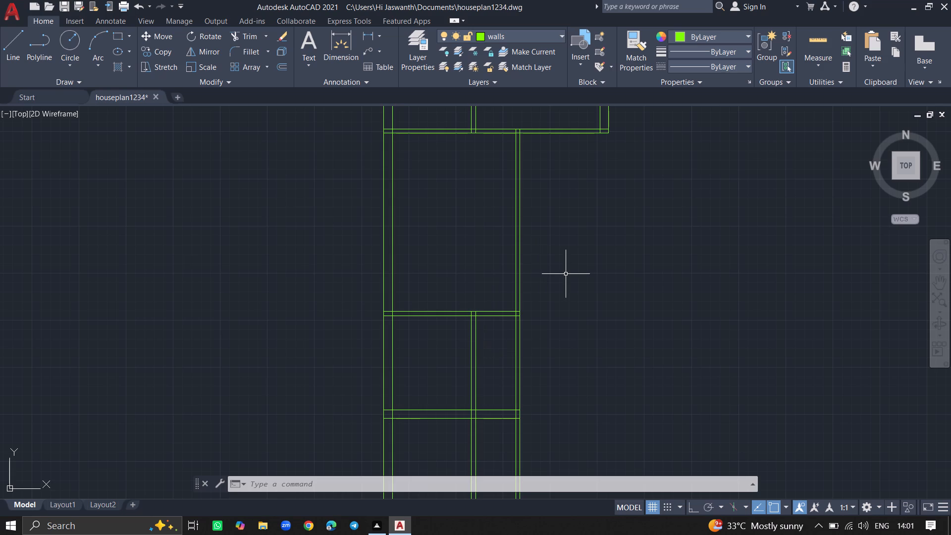
type("trim")
key("Return")
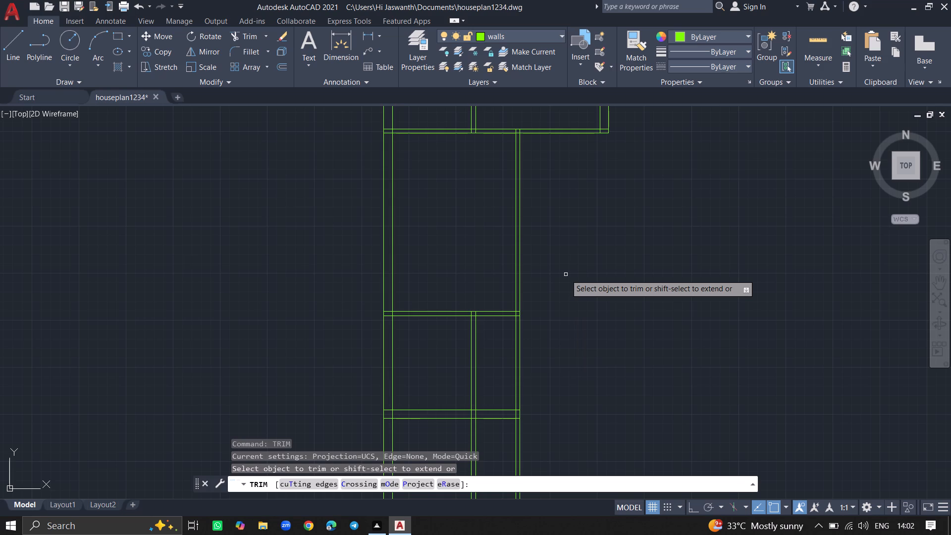
left_click(516, 356)
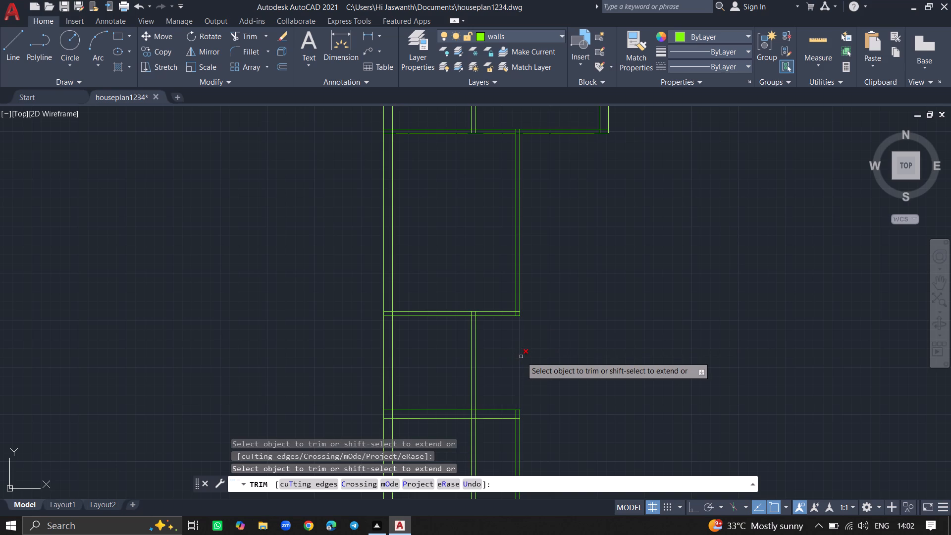
left_click(521, 357)
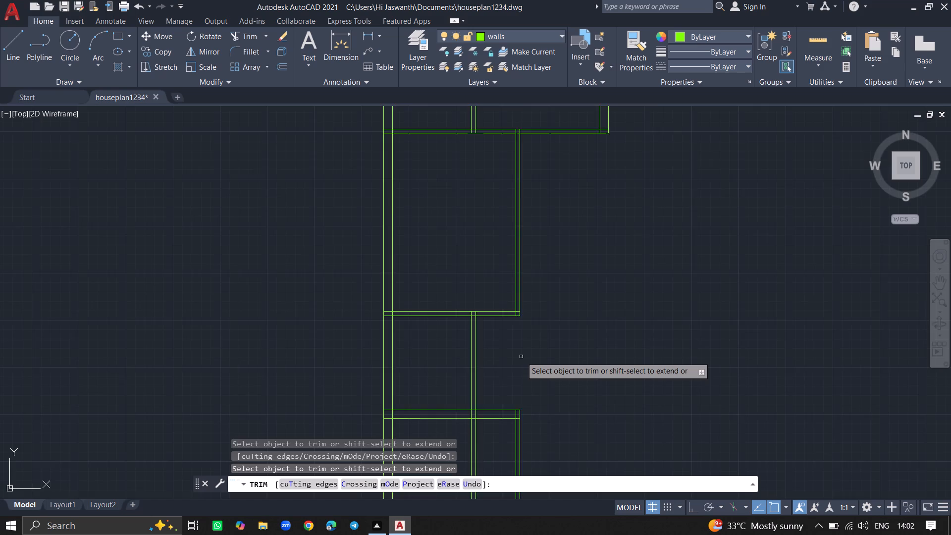
Trim off all the vertical wall and partition lines that run below the new 9" bottom wall.
scroll(521, 357, "down", 2, "ctrl")
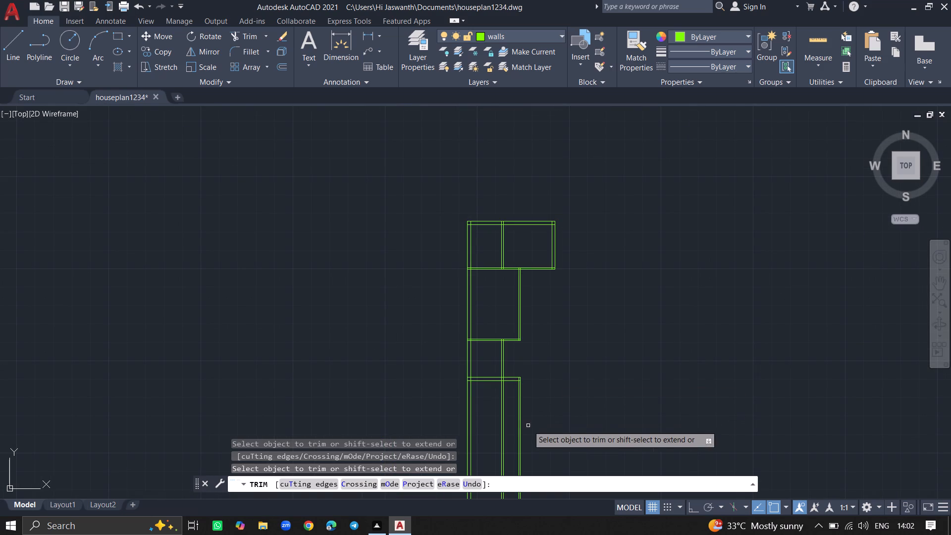
left_click(501, 432)
left_click(502, 431)
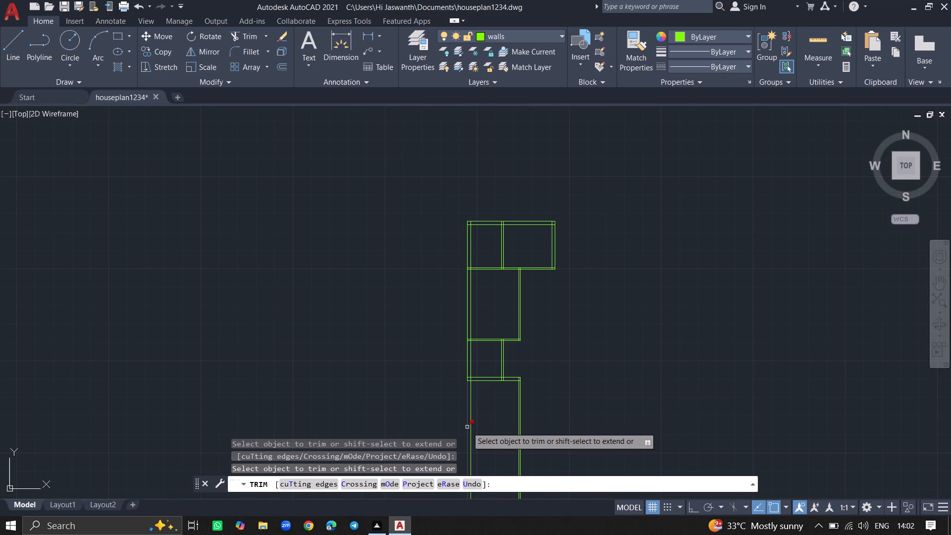
left_click(467, 427)
left_click(470, 427)
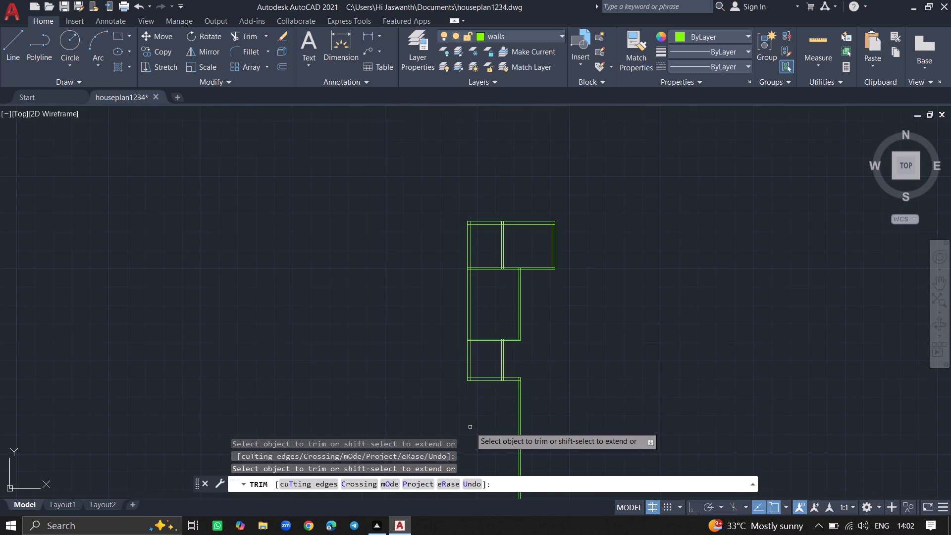
scroll(531, 424, "up", 6, "ctrl")
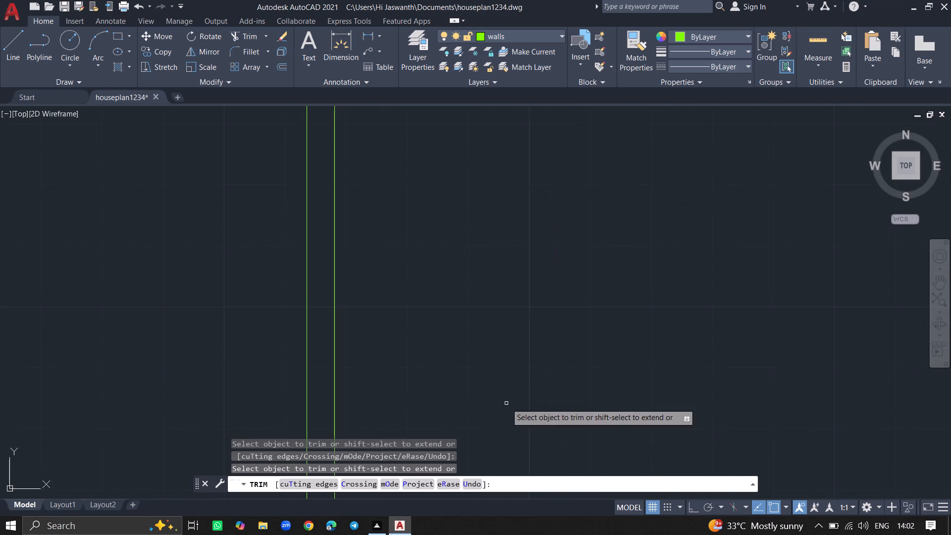
scroll(447, 374, "down", 3, "ctrl")
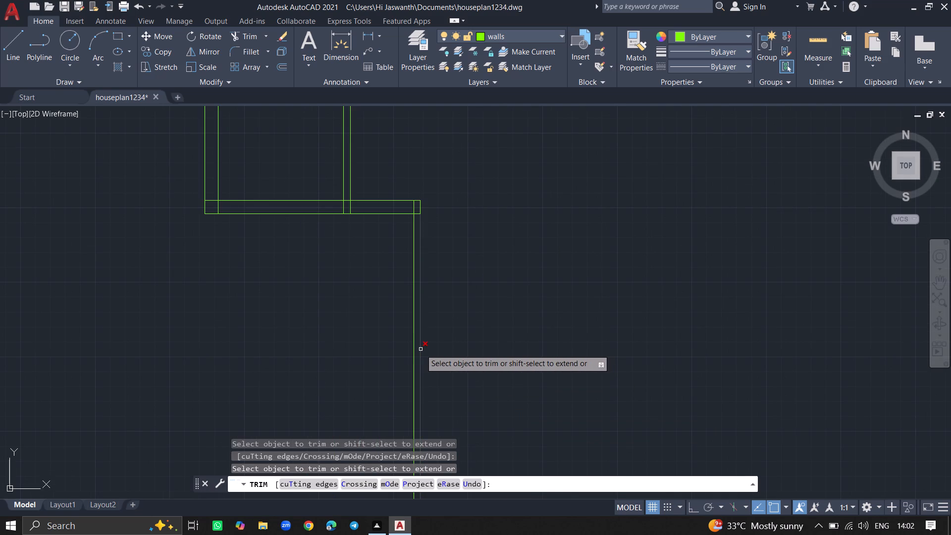
left_click(421, 350)
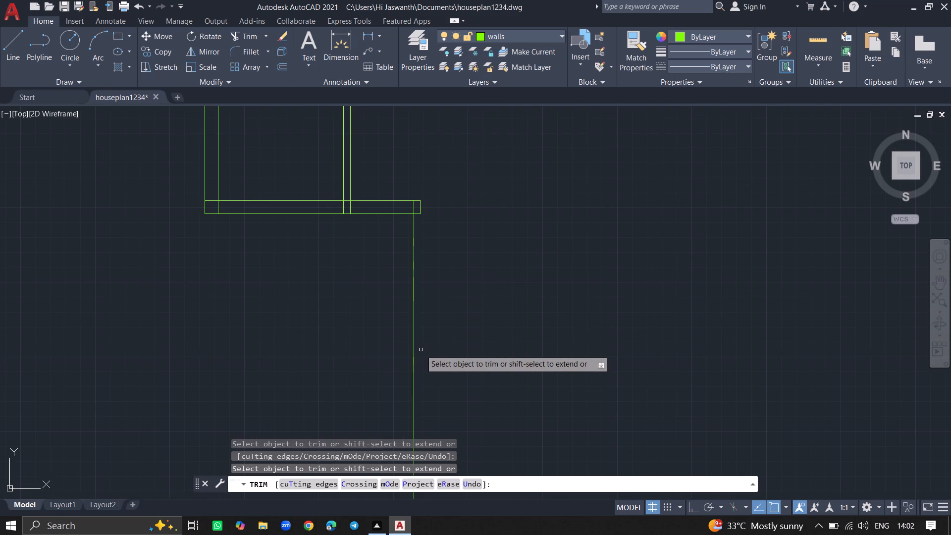
left_click(415, 349)
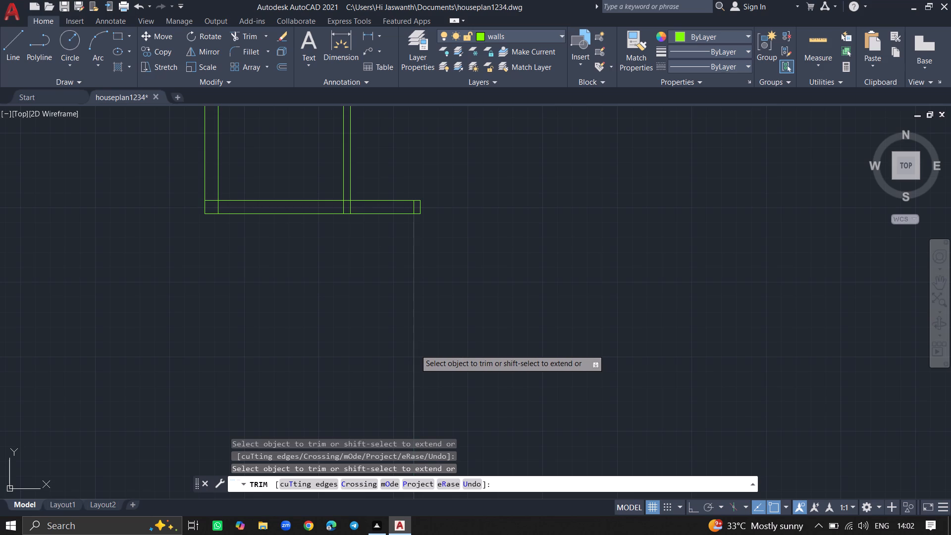
key("Return")
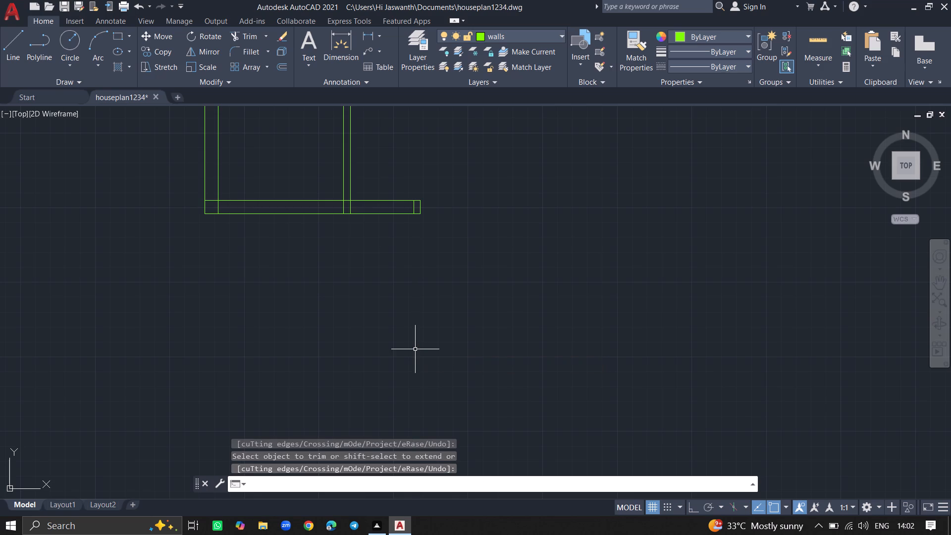
Start a line at the lower outer corner of the bottom wall's east end and turn on Ortho mode.
scroll(415, 349, "down", 3, "ctrl")
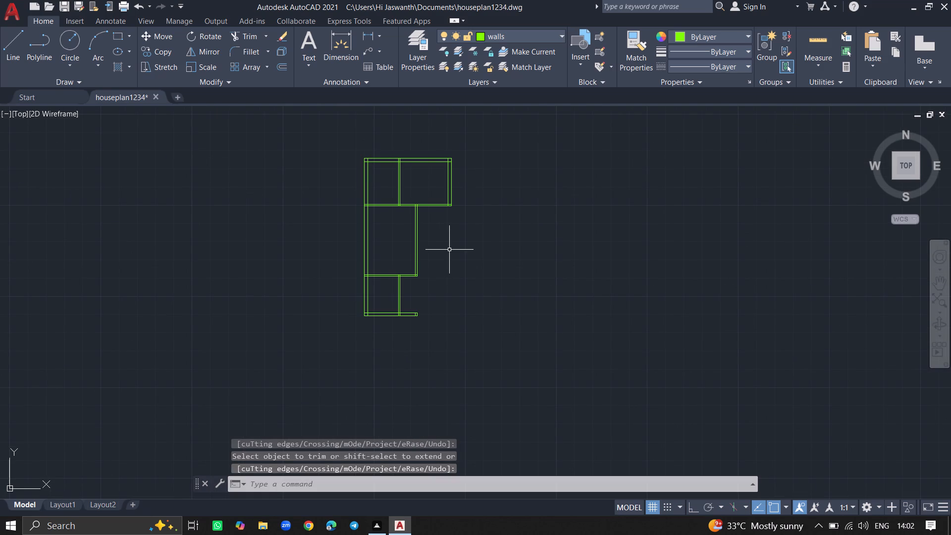
scroll(448, 201, "up", 2, "ctrl")
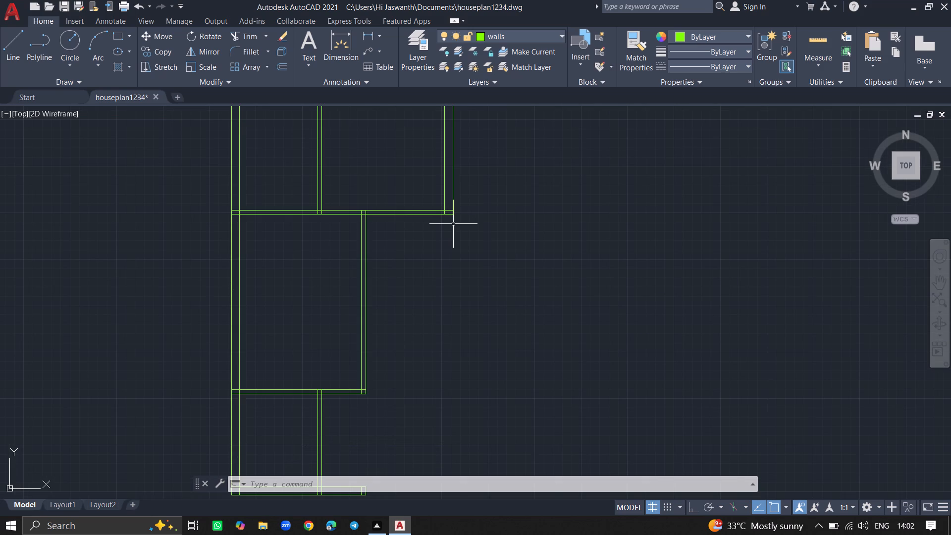
scroll(453, 224, "down", 10, "ctrl")
scroll(434, 247, "up", 10, "ctrl")
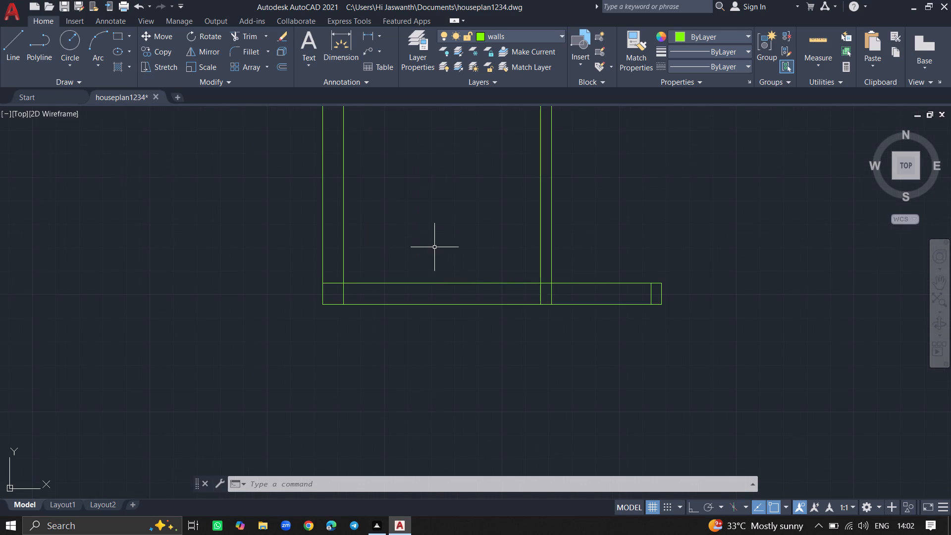
key("l")
key("Return")
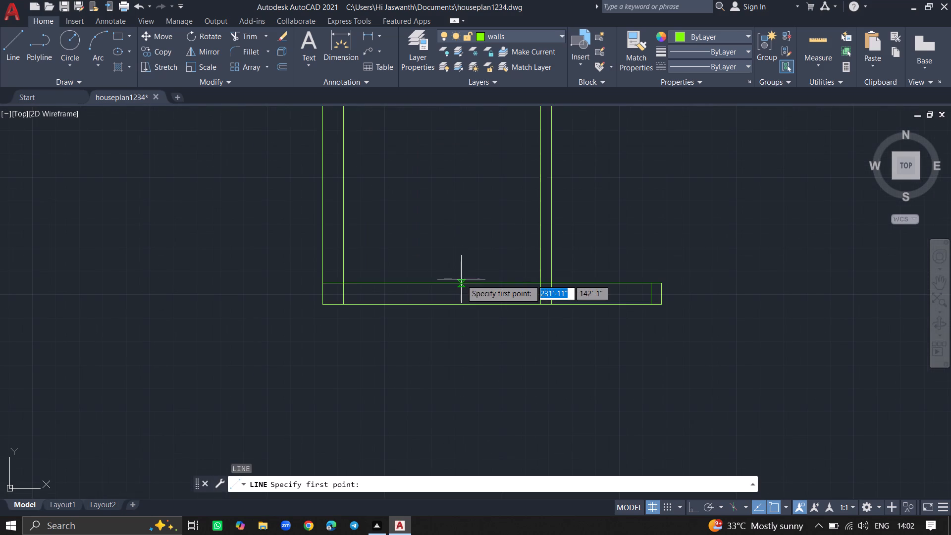
left_click(658, 303)
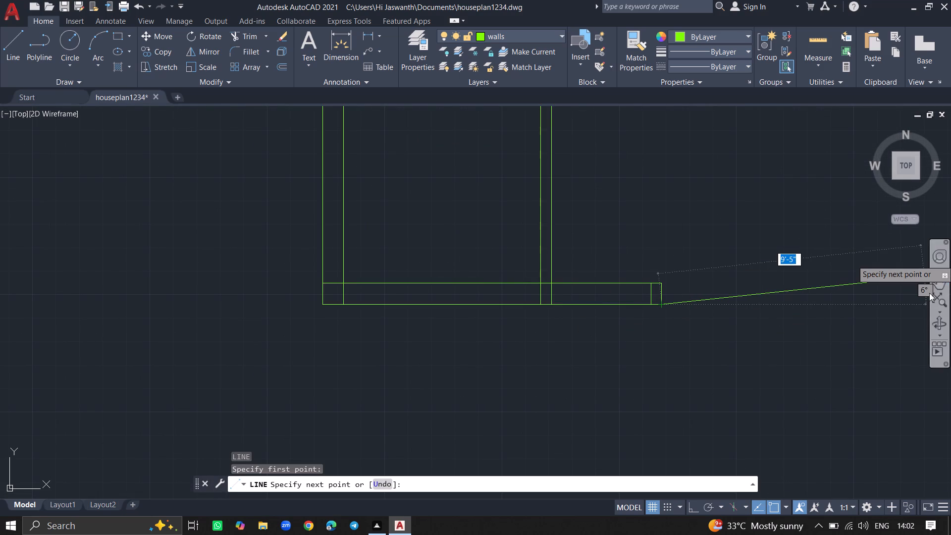
key("F8")
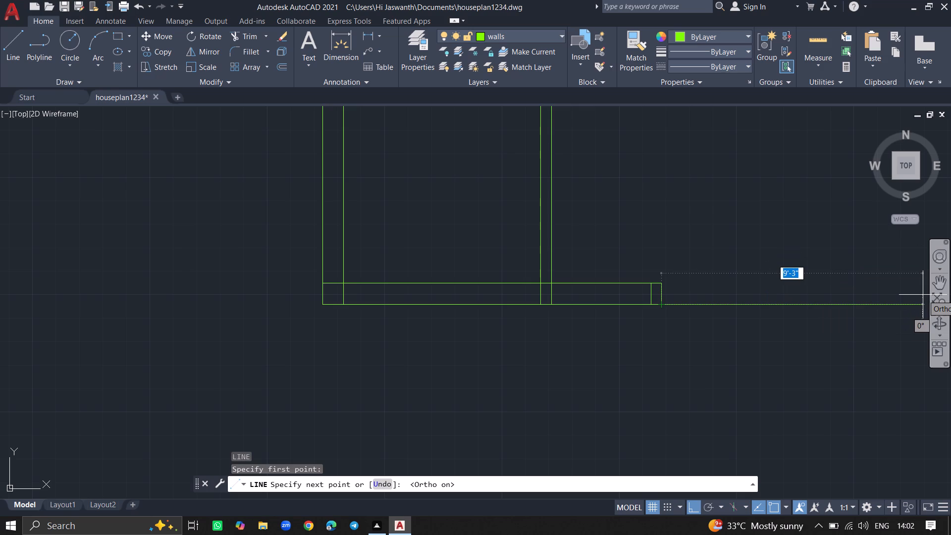
key("Return")
Draw a horizontal line about 12'-2" long eastward from the upper corner of the bottom 9" wall's east end.
scroll(923, 295, "down", 1, "ctrl")
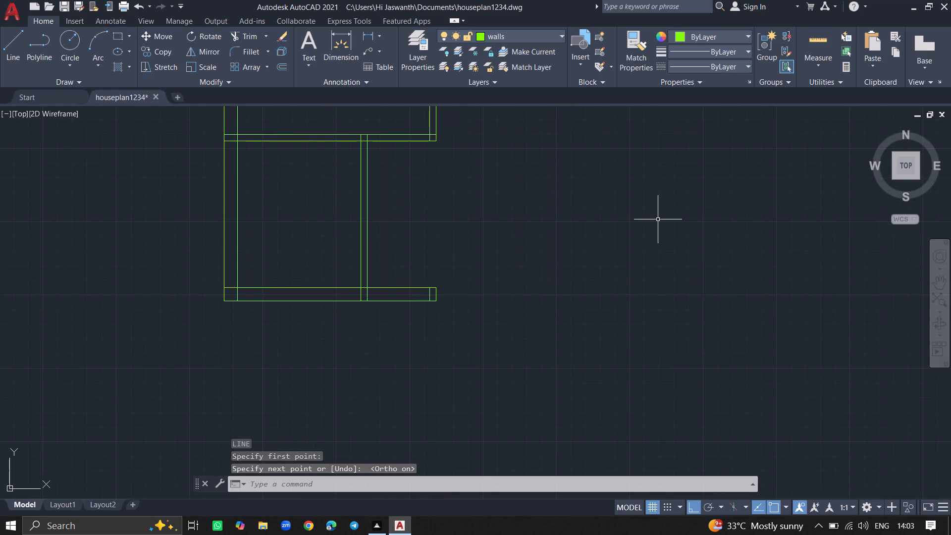
key("l")
key("Return")
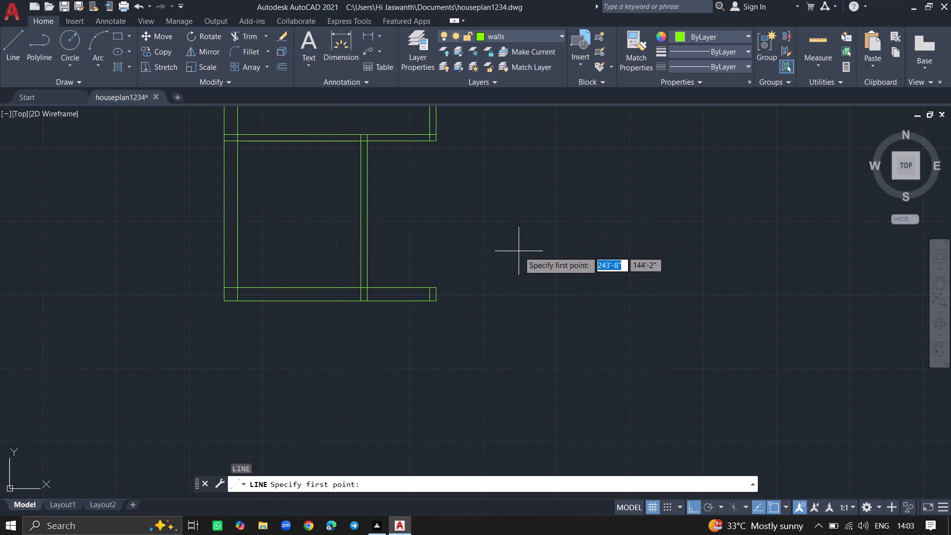
left_click(436, 285)
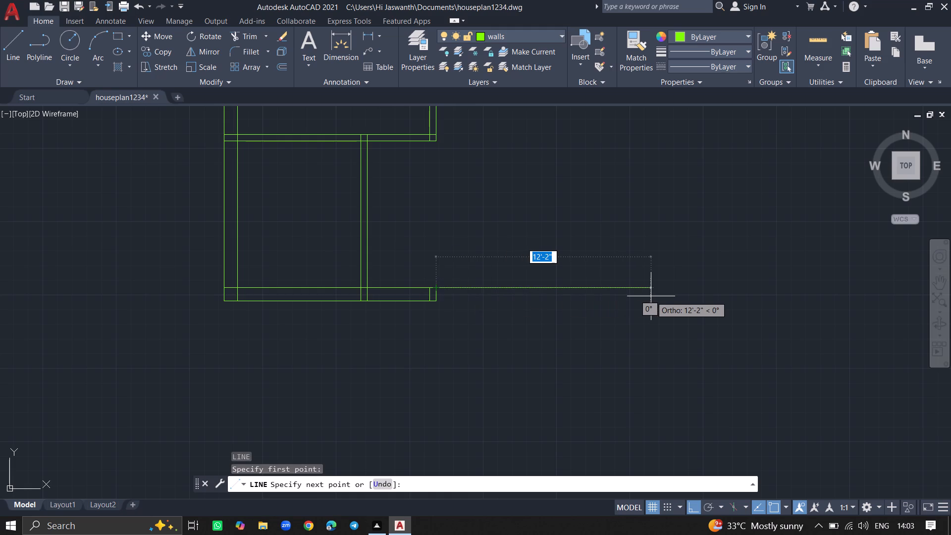
left_click(651, 296)
key("Return")
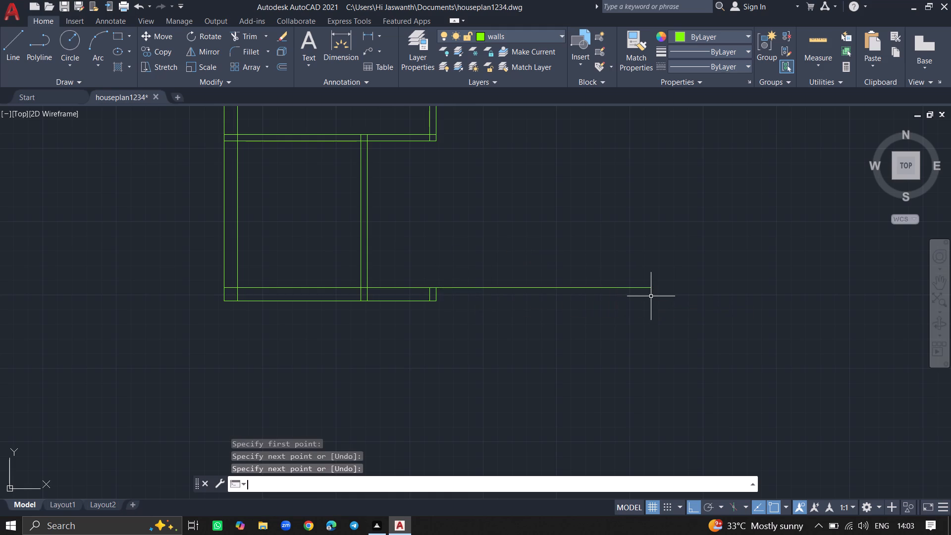
Extend both lines of the top room's east wall down to the new horizontal line at the bottom.
scroll(651, 296, "down", 4, "ctrl")
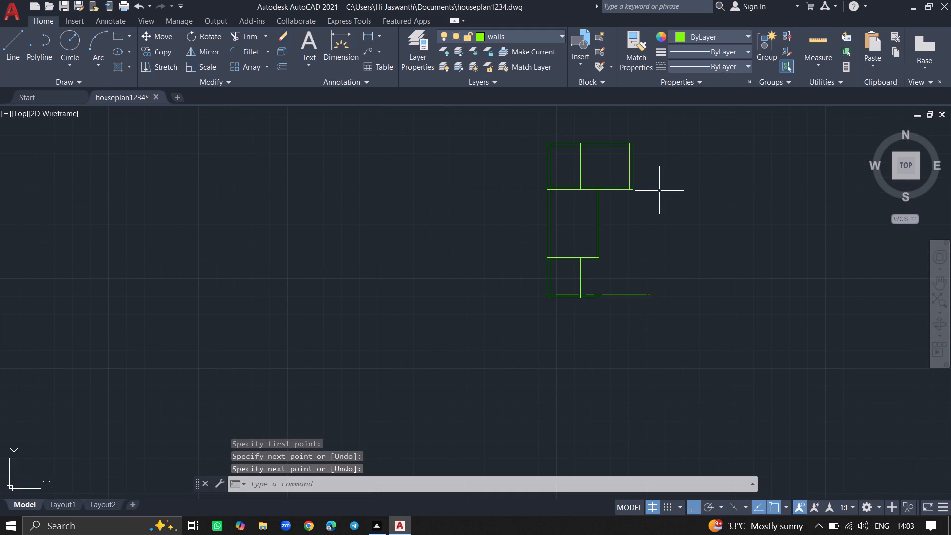
scroll(659, 191, "up", 7, "ctrl")
scroll(659, 191, "down", 12, "ctrl")
scroll(638, 192, "up", 1, "ctrl")
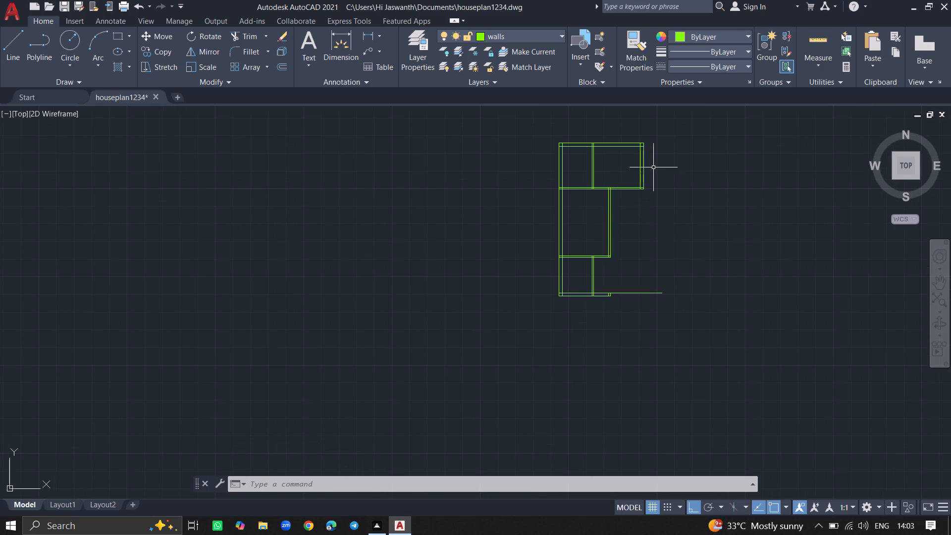
type("ex")
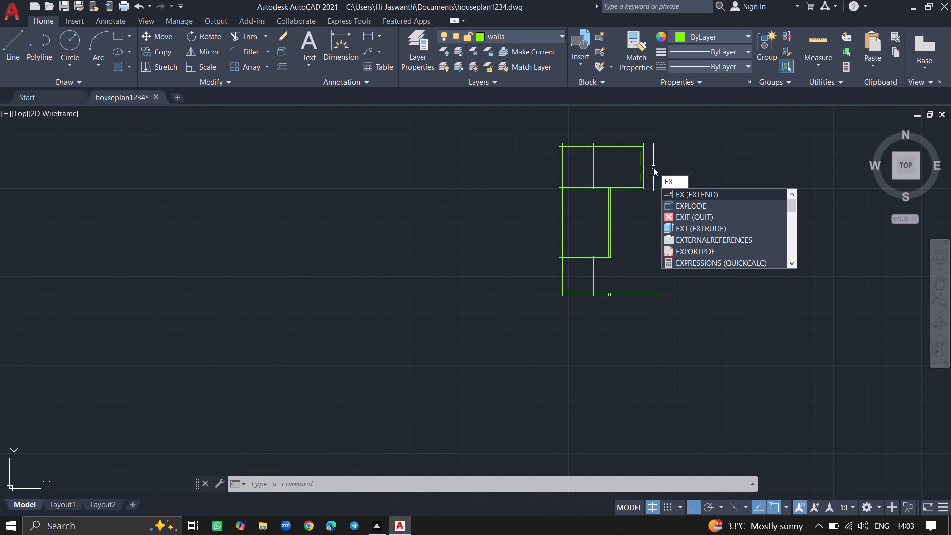
key("Return")
scroll(653, 167, "up", 2, "ctrl")
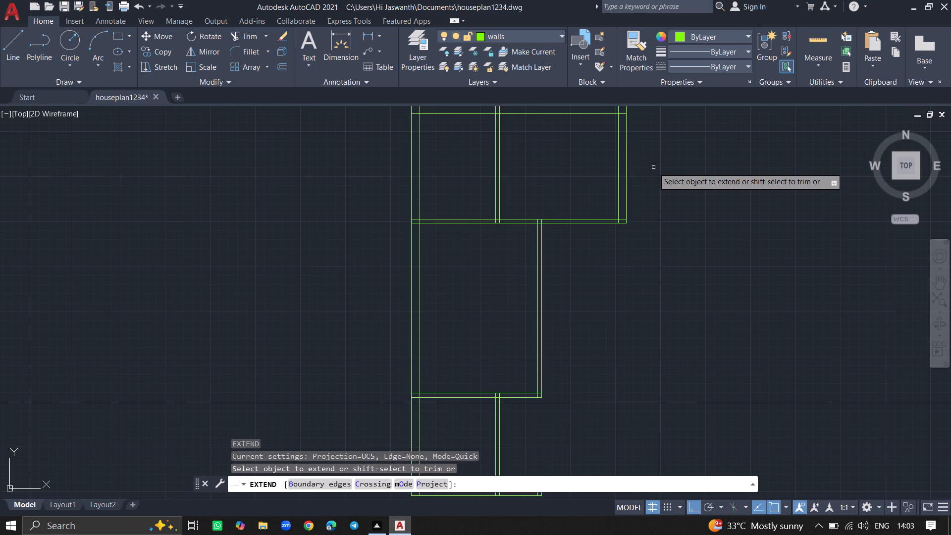
left_click(625, 173)
left_click(619, 173)
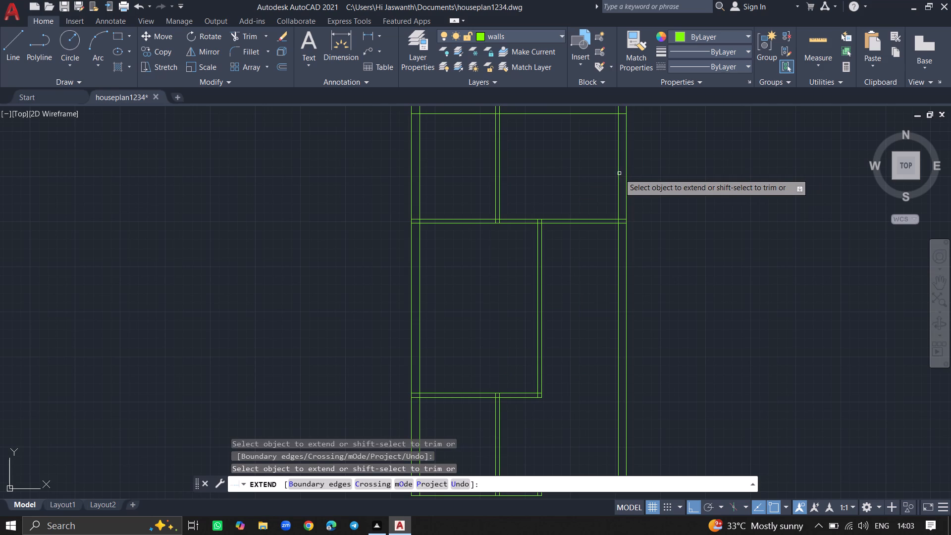
scroll(722, 166, "down", 5, "ctrl")
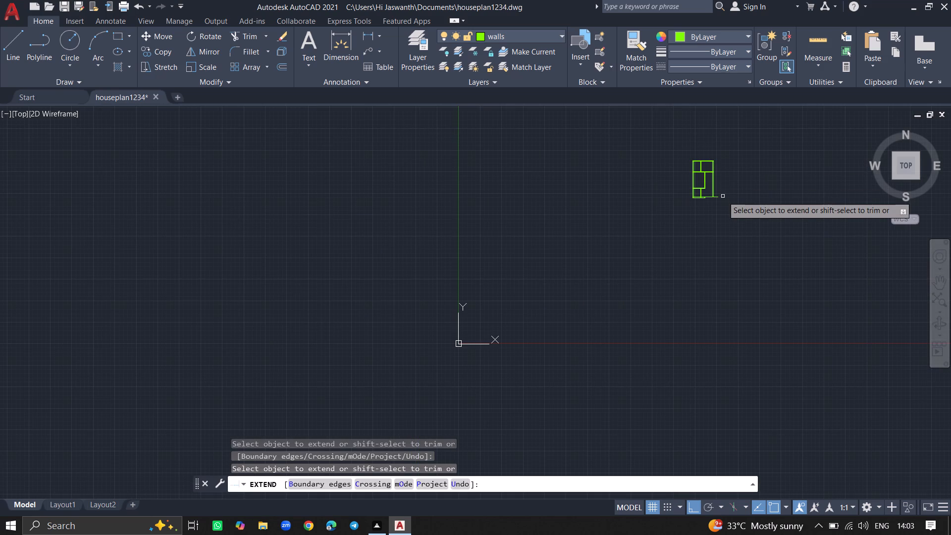
scroll(723, 198, "up", 5, "ctrl")
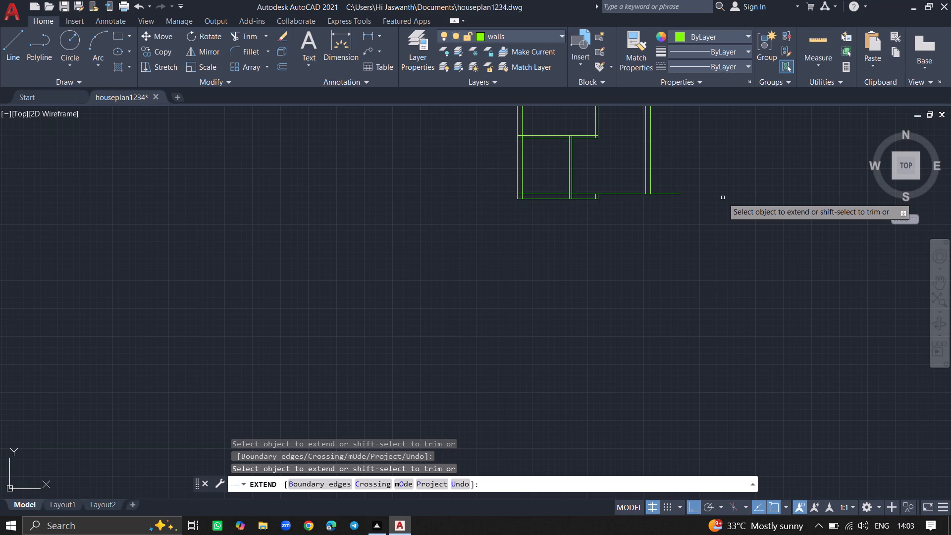
key("Return")
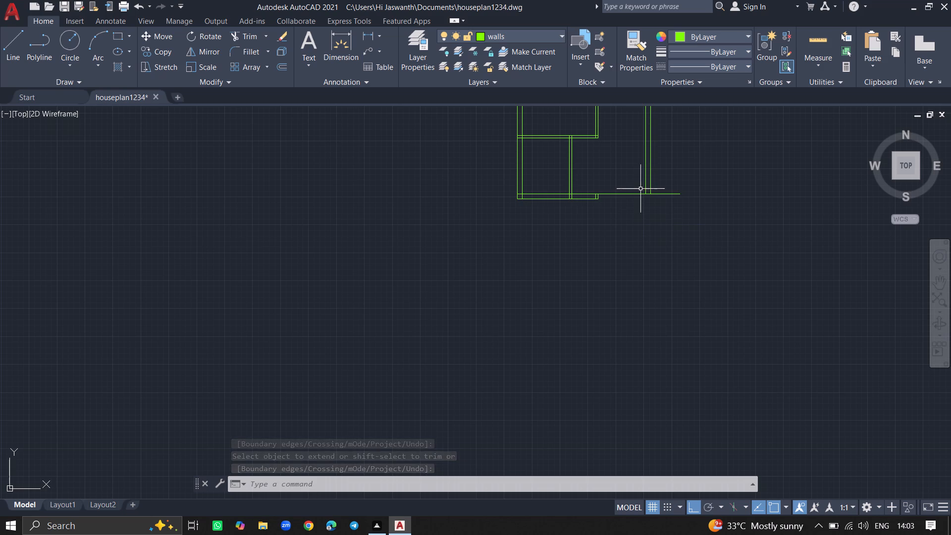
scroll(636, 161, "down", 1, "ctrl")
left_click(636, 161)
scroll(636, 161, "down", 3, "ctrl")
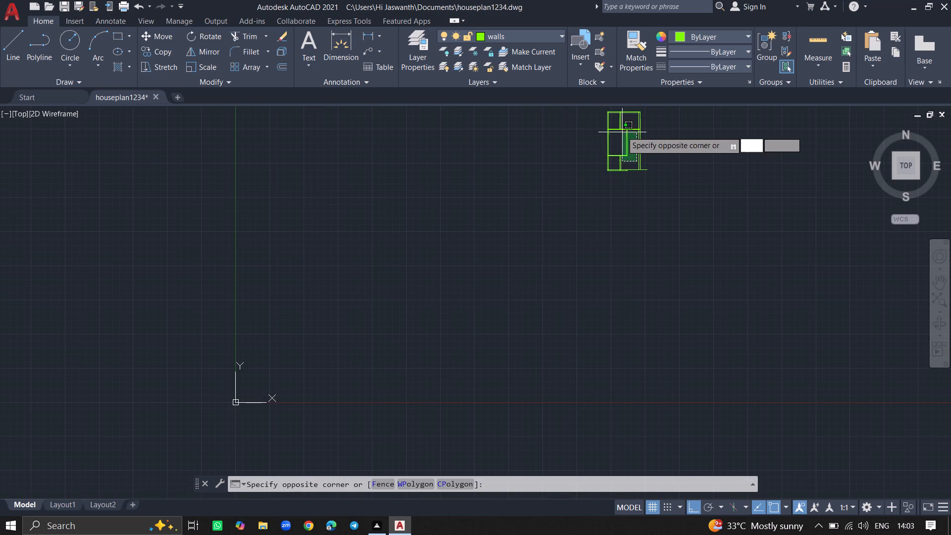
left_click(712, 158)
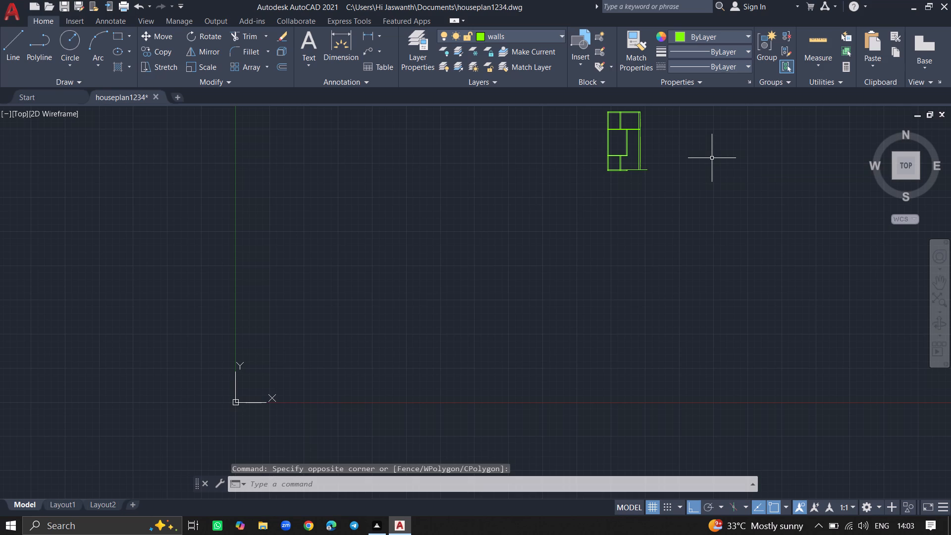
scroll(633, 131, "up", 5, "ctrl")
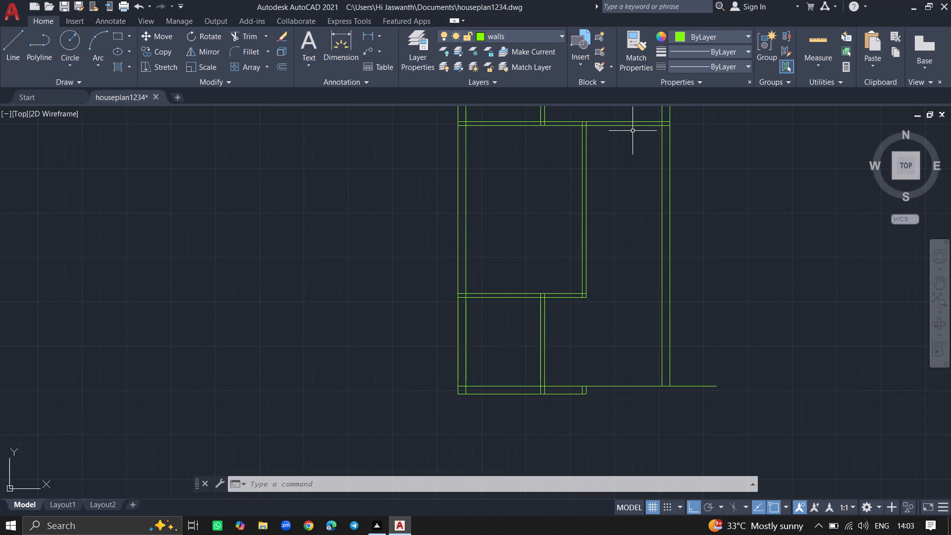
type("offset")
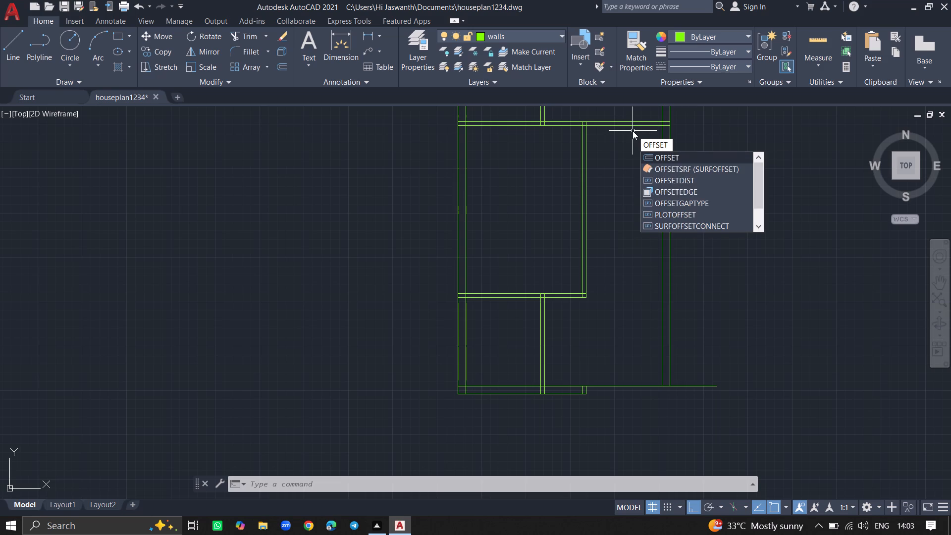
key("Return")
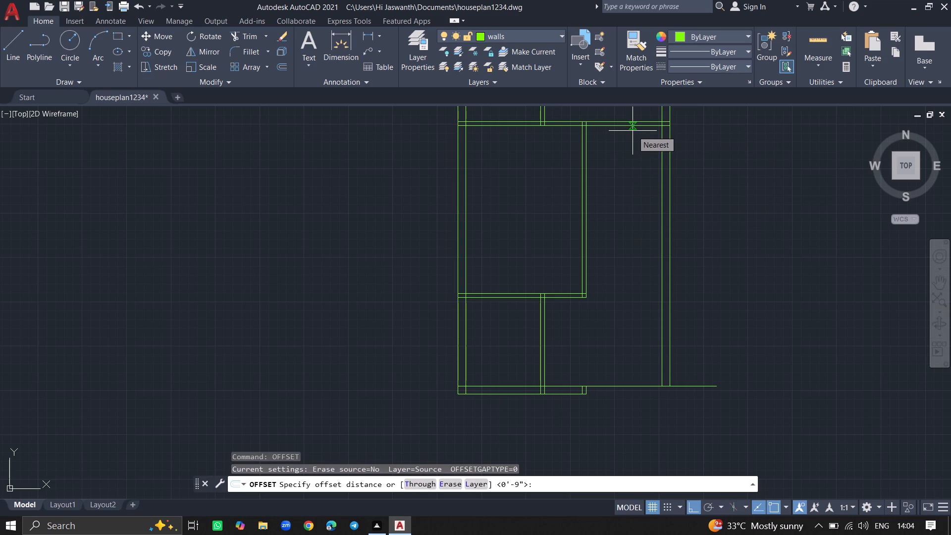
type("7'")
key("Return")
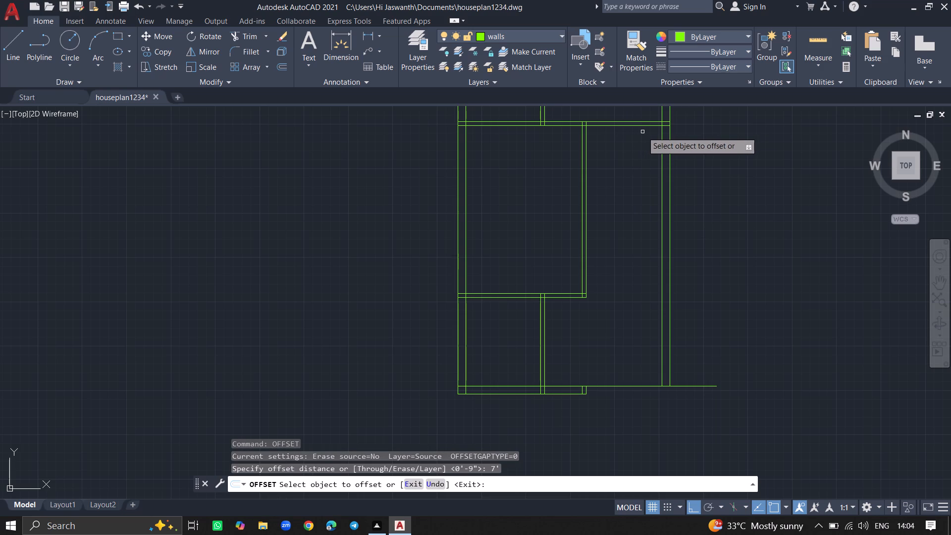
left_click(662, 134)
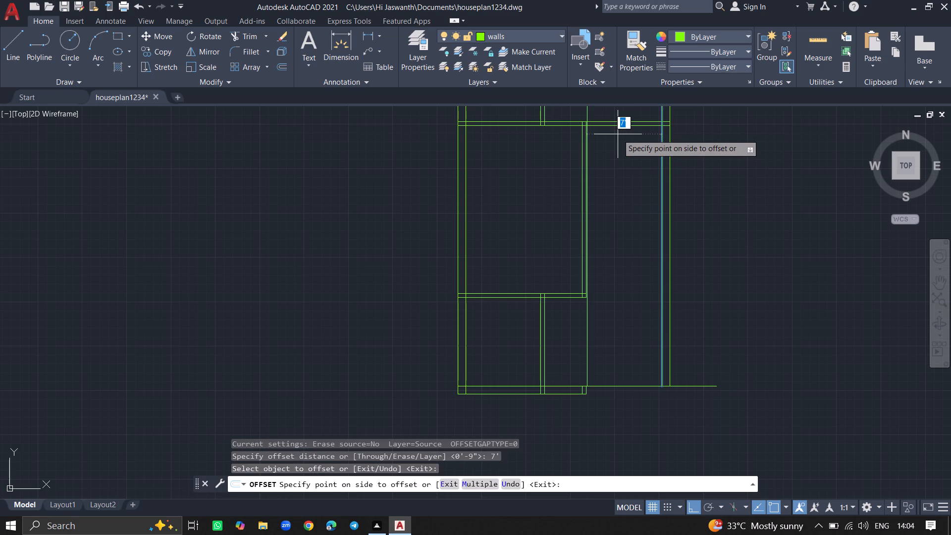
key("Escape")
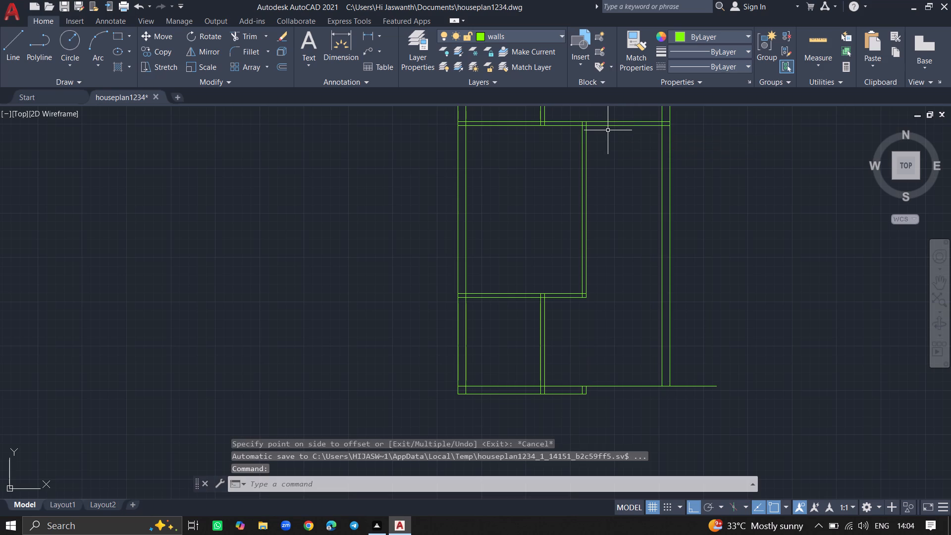
Offset the lower line of the horizontal partition under the top rooms 4' downward.
type("offset")
key("Return")
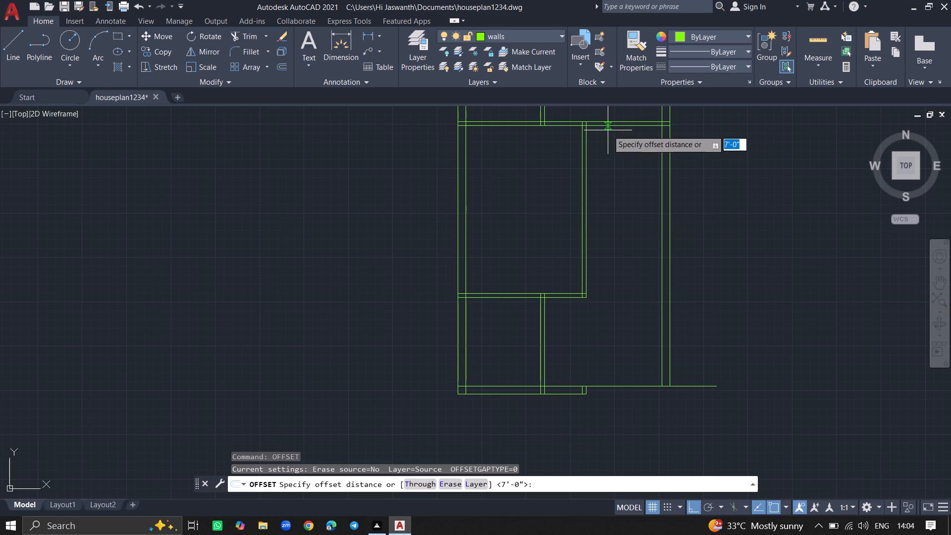
key("4")
key("apostrophe")
key("Return")
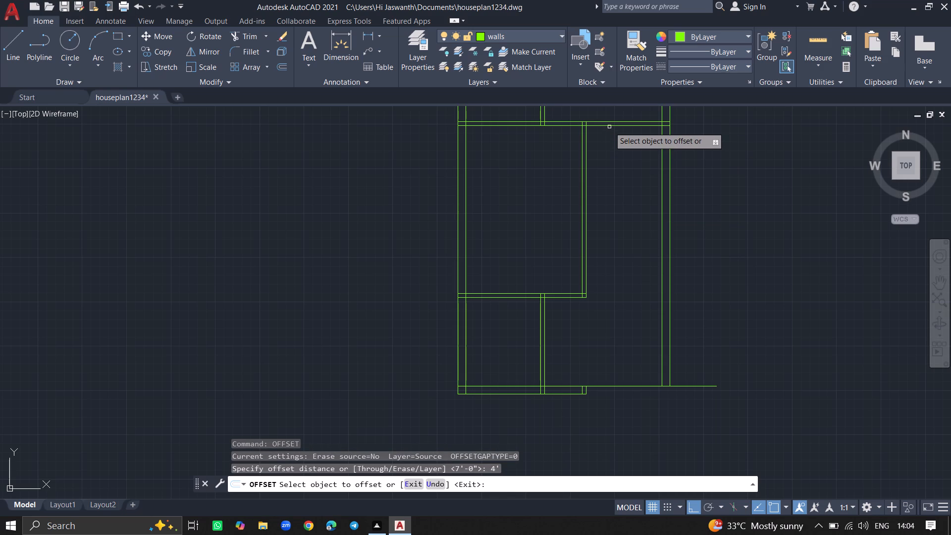
left_click(610, 126)
left_click(615, 152)
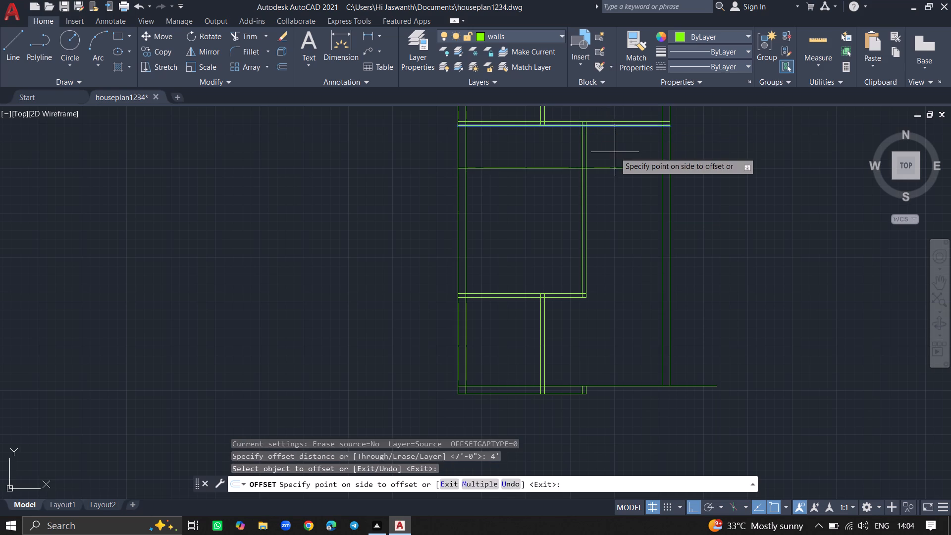
key("Return")
Offset the new horizontal line 4.5" downward to form a second partition line.
type("offset")
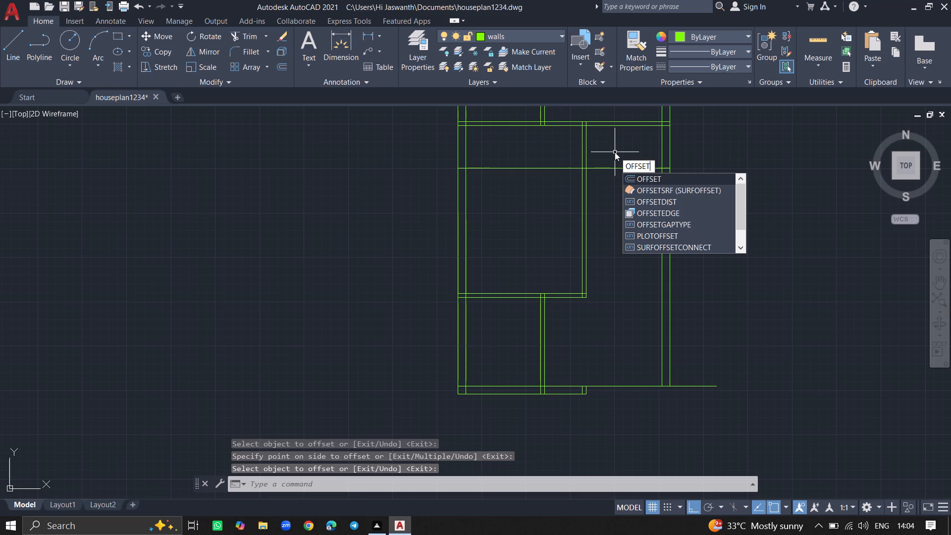
key("Return")
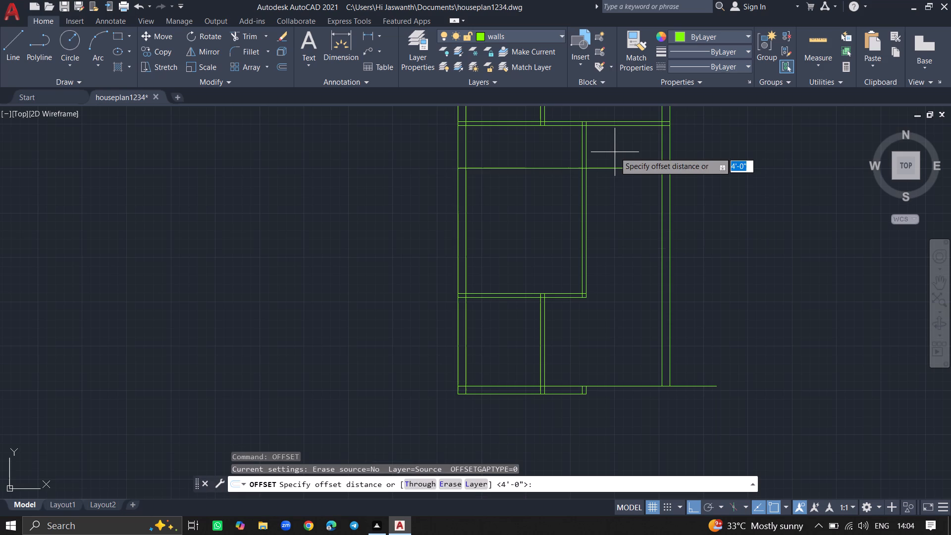
type("4.5")
key("shift+quotedbl")
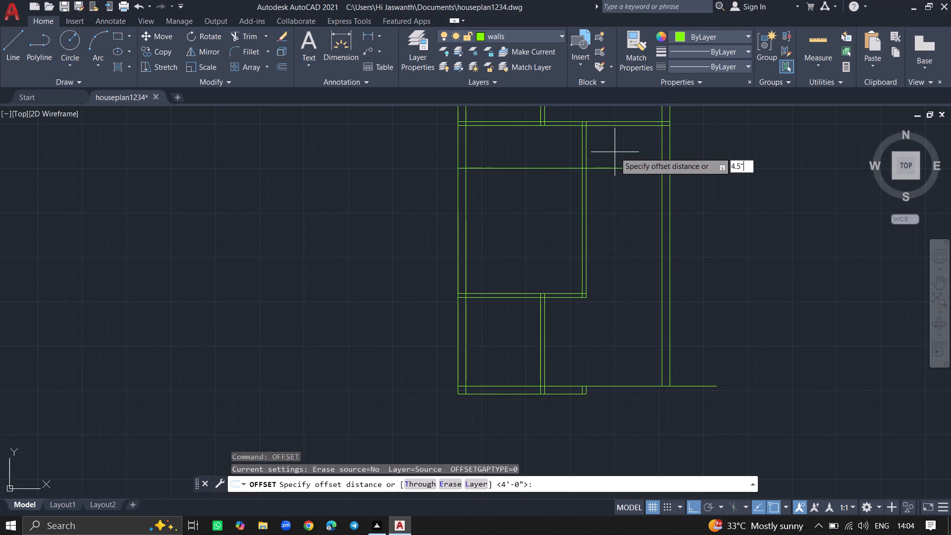
key("Return")
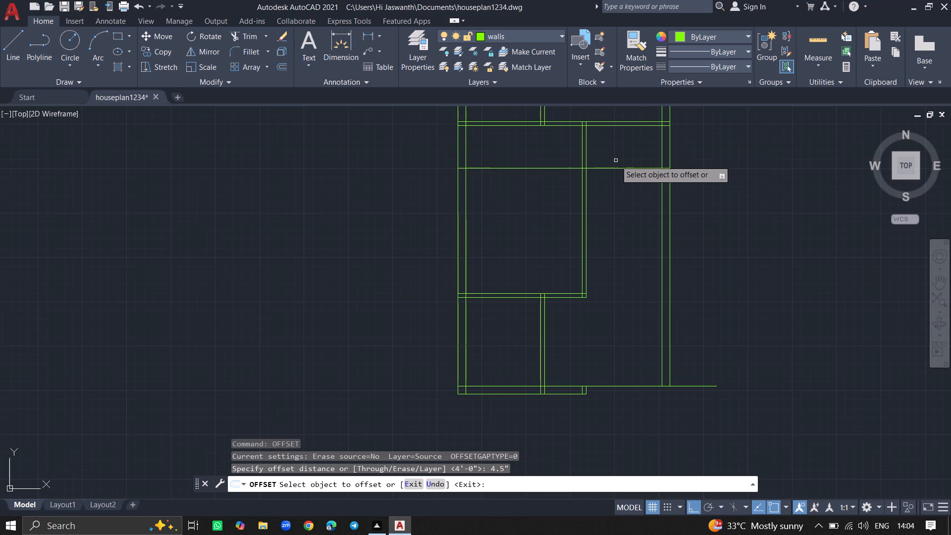
left_click(616, 167)
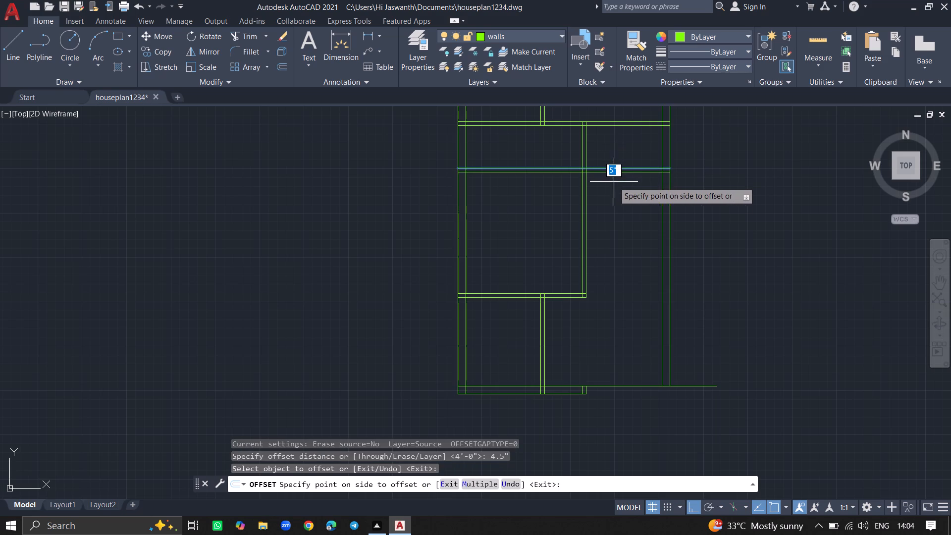
left_click(614, 192)
key("Return")
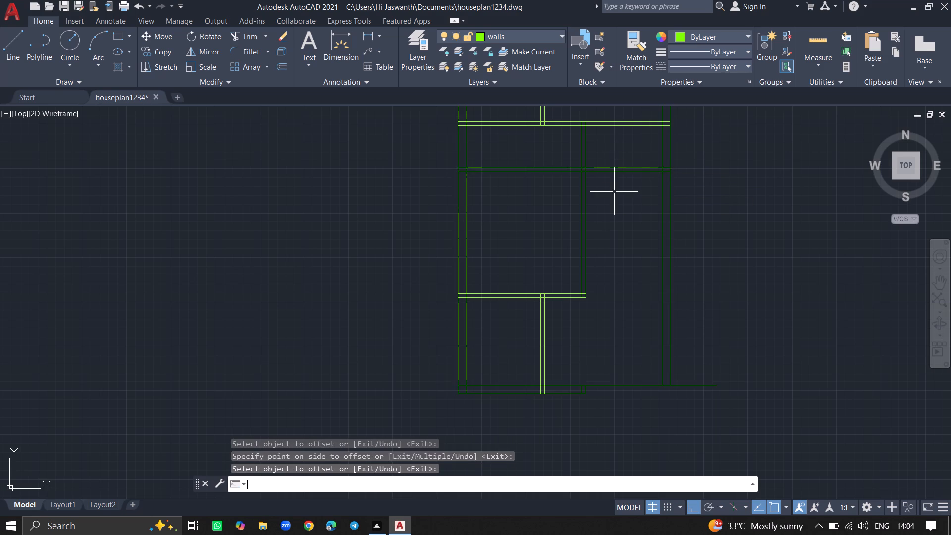
Trim both new partition lines across the middle-west room and inside the west wall, keeping only the part east of the room's partition.
scroll(533, 156, "up", 1, "ctrl")
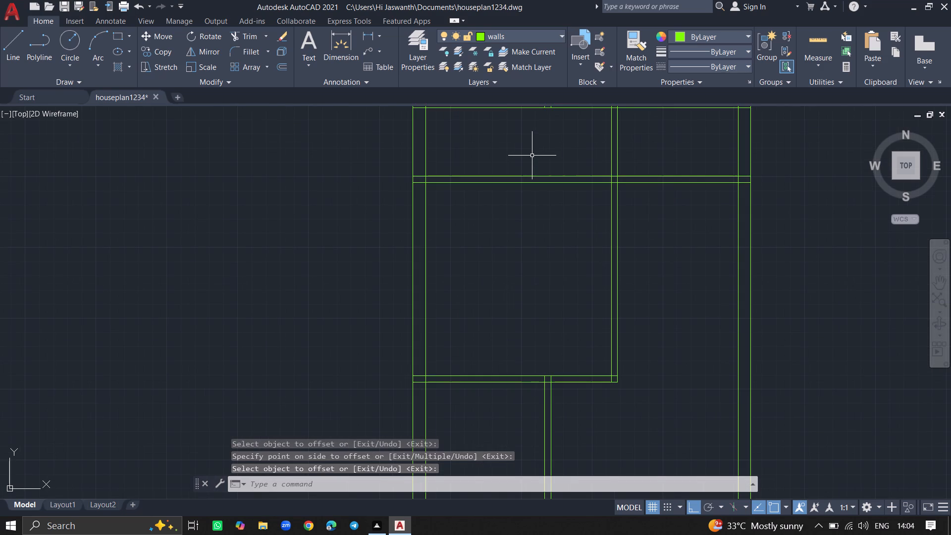
type("trim")
key("Return")
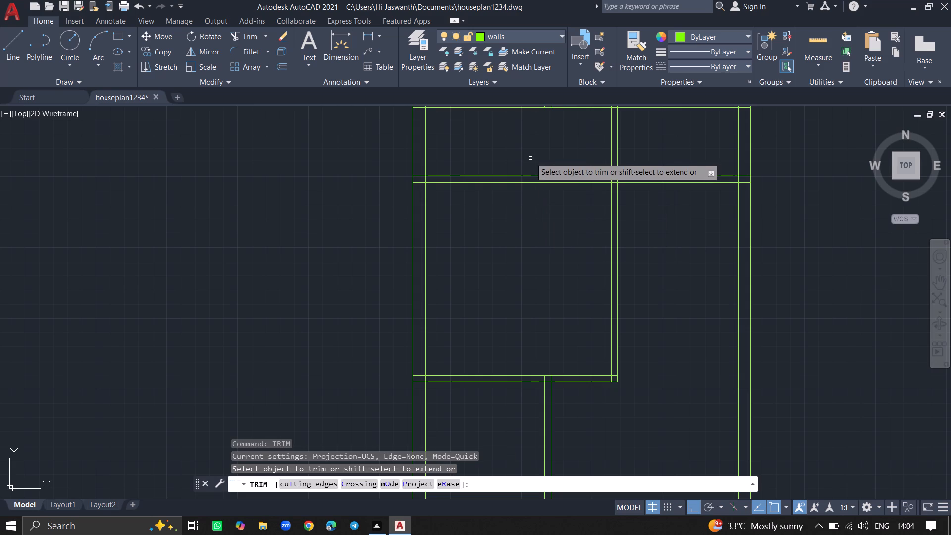
left_click(531, 183)
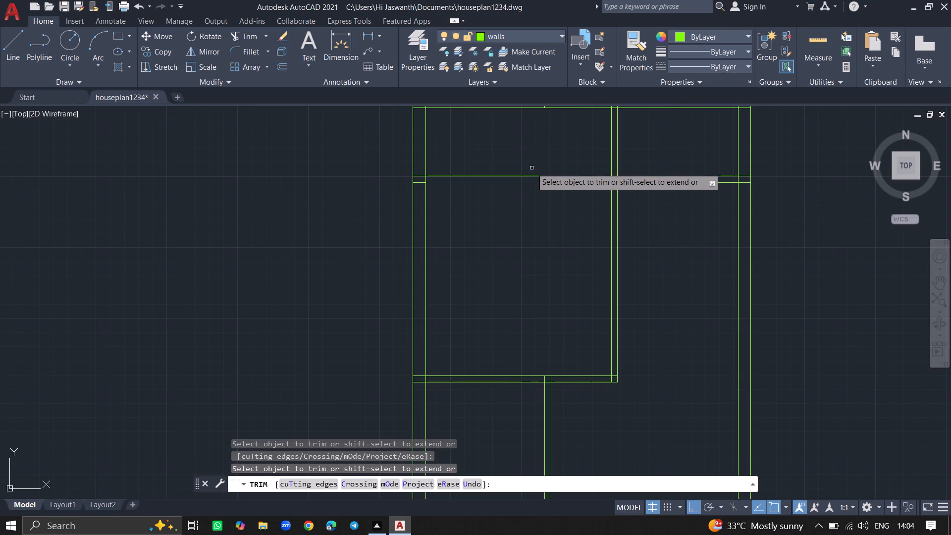
left_click(531, 176)
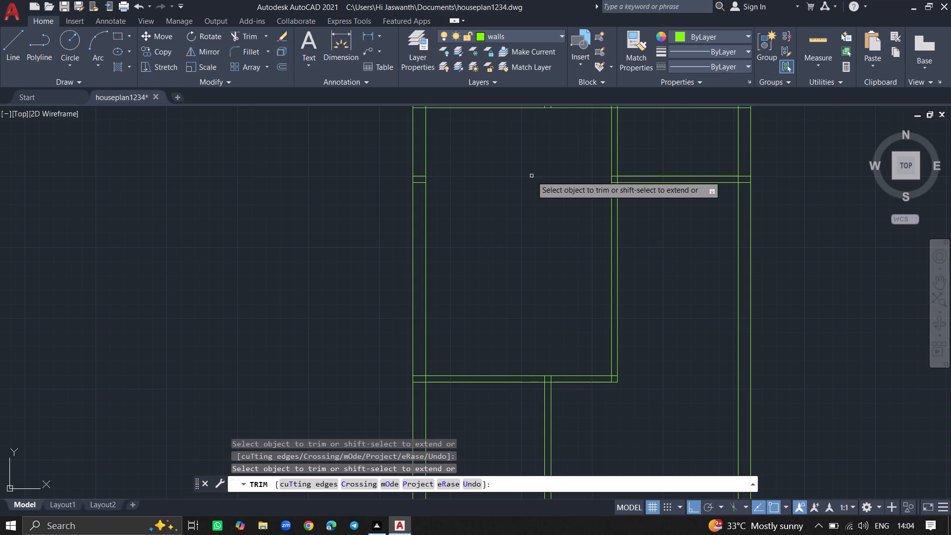
left_click(422, 182)
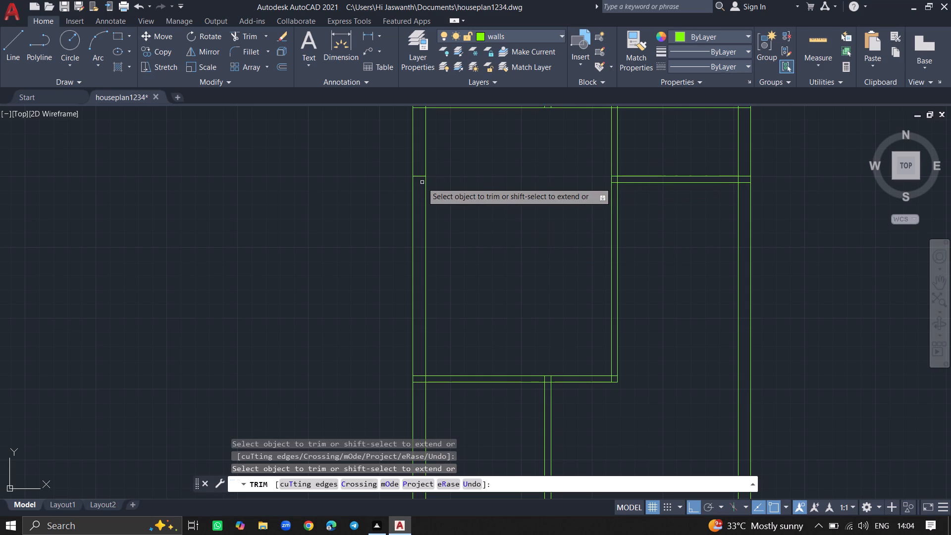
left_click(421, 175)
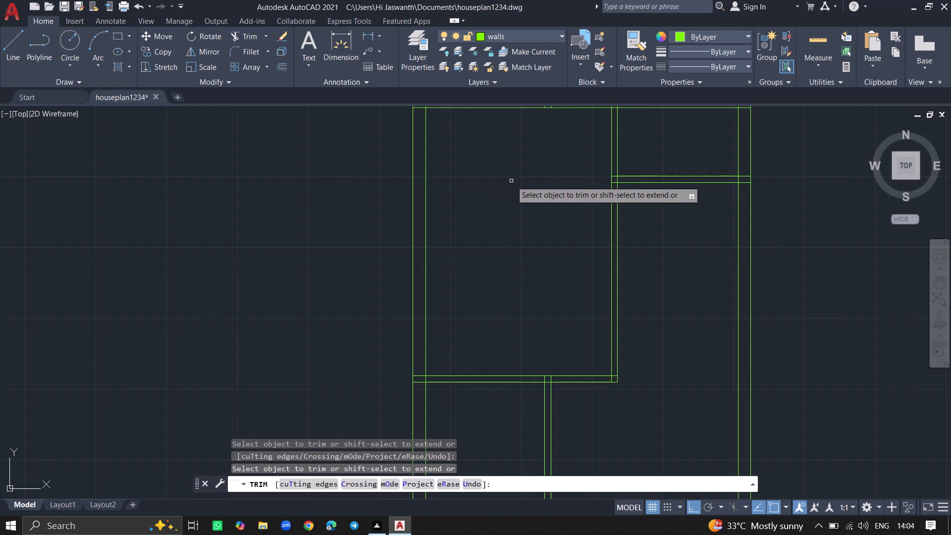
key("Return")
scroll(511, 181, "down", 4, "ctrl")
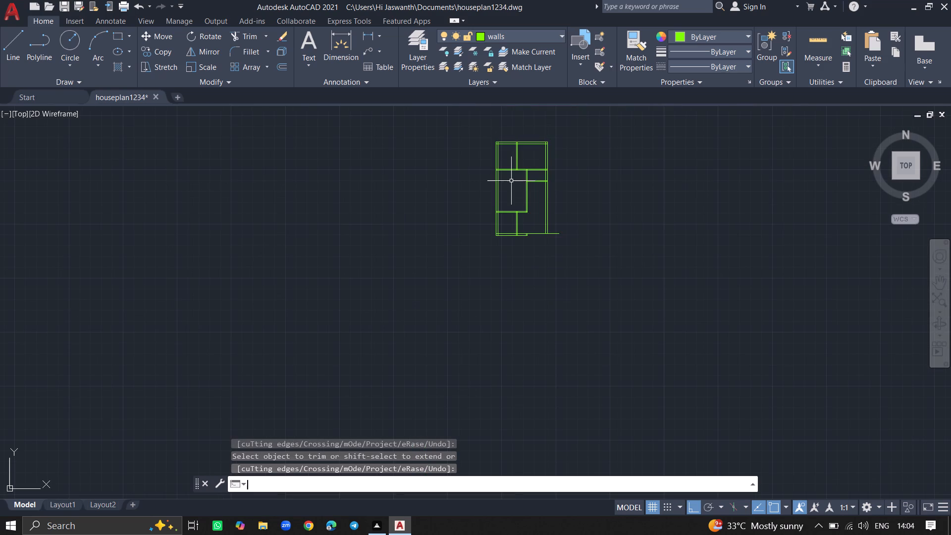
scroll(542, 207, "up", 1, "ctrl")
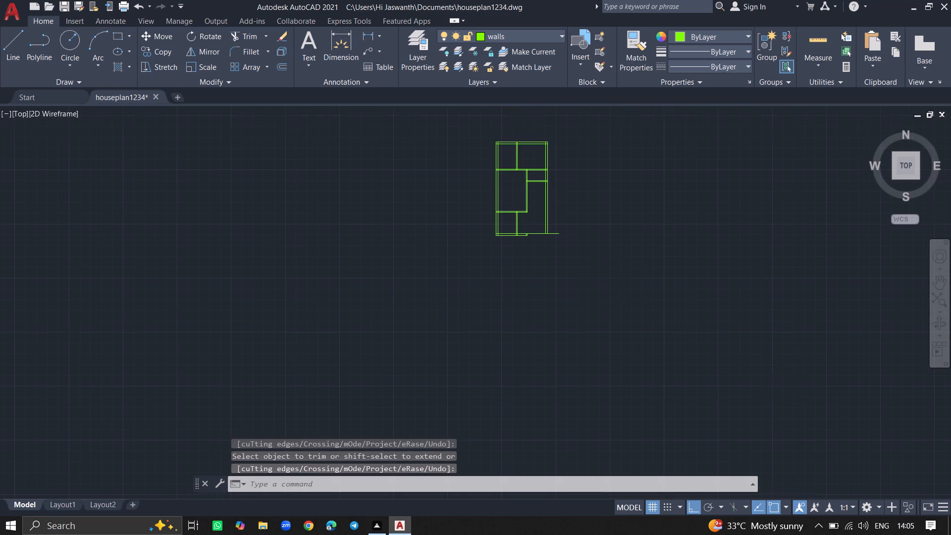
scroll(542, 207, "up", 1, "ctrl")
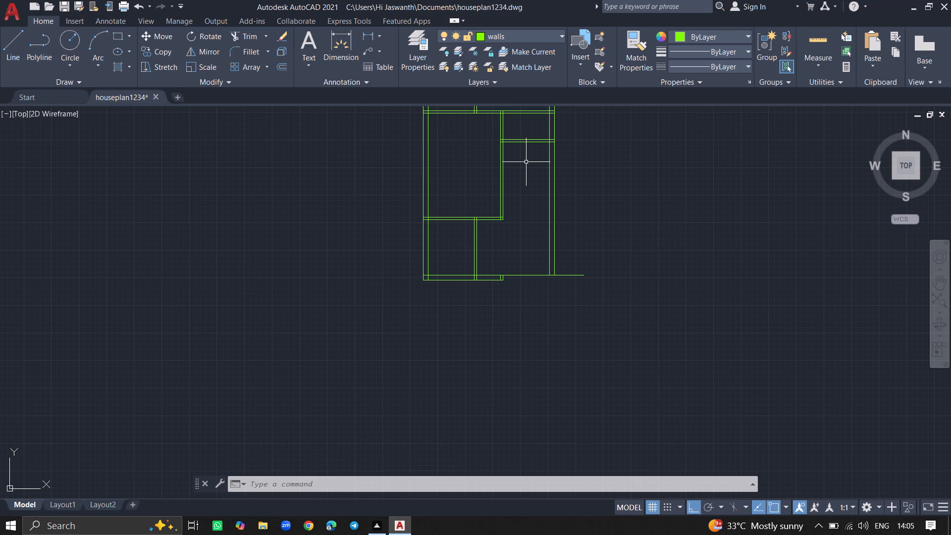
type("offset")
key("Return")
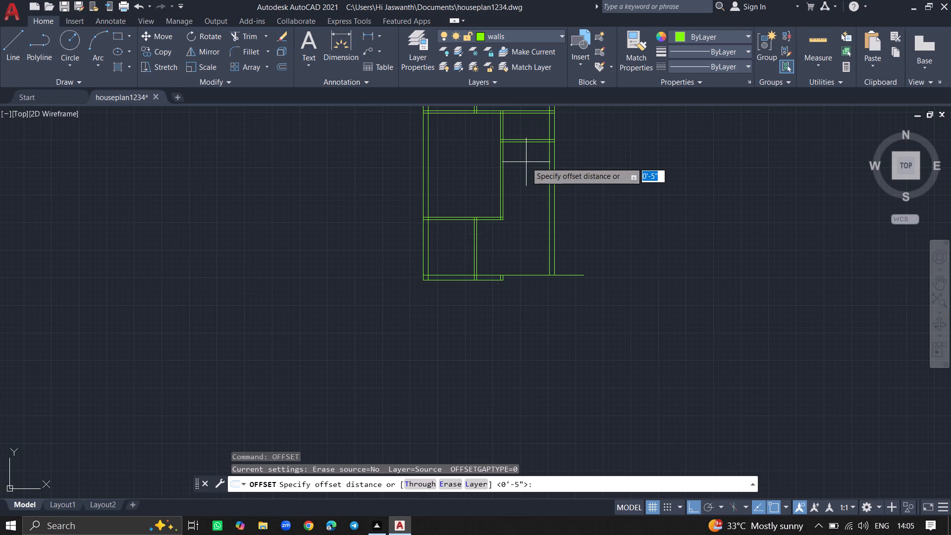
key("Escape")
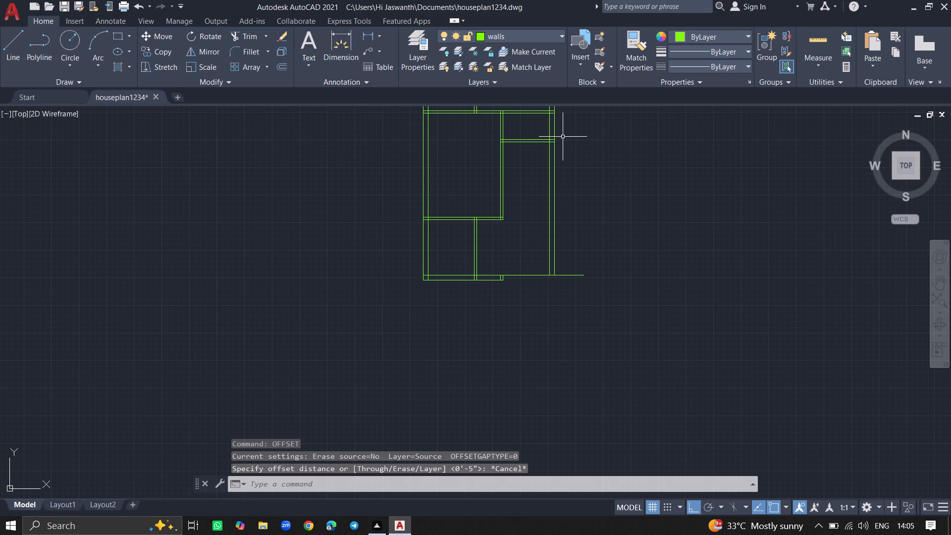
Draw a 3'1" horizontal line eastward from where the new partition's upper line meets the east wall's outer face.
scroll(563, 137, "up", 5, "ctrl")
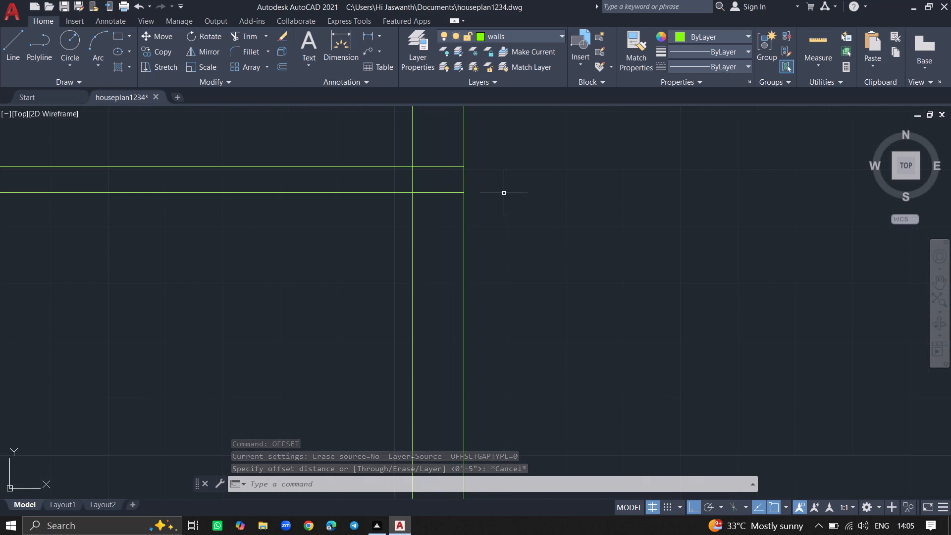
key("l")
key("Return")
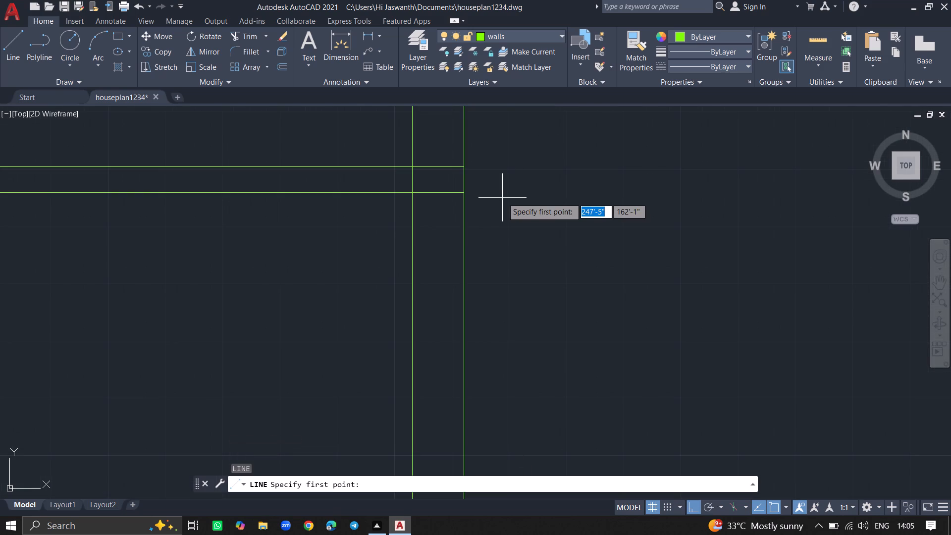
left_click(461, 164)
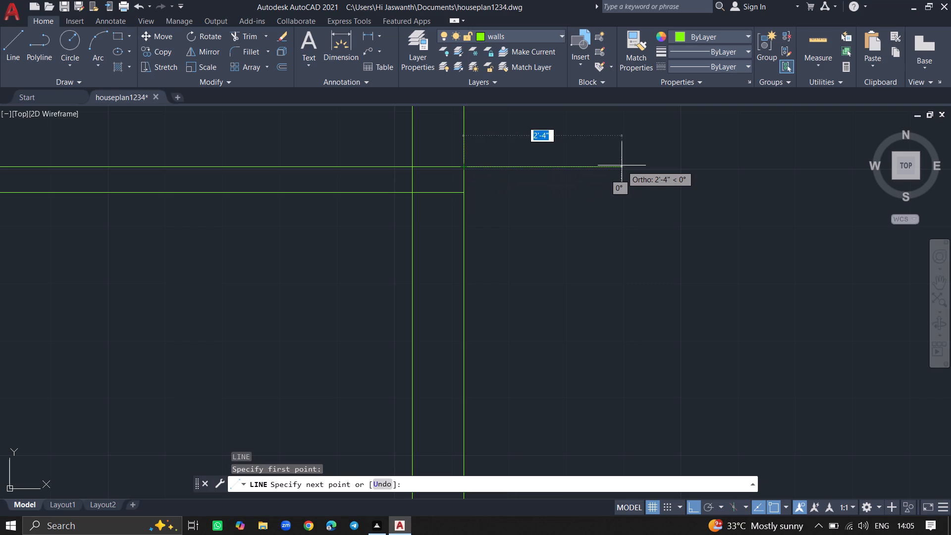
key("3")
key("apostrophe")
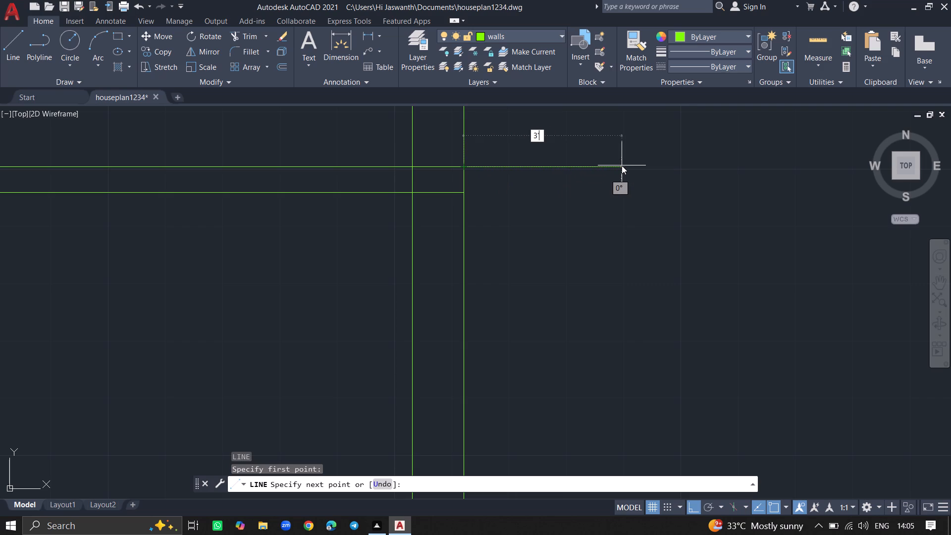
key("1")
key("shift+quotedbl")
key("Return")
key("Return")
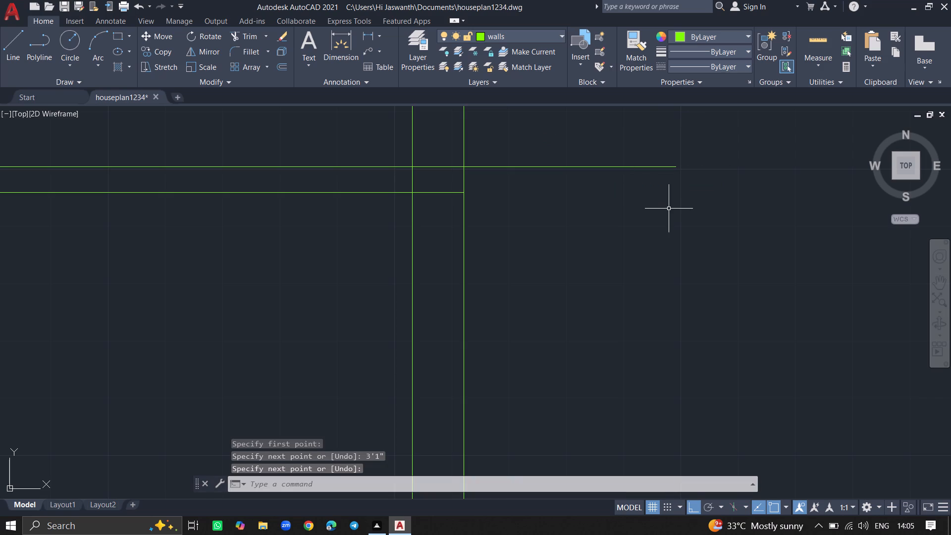
Offset the lower line of the short east partition 7' downward.
scroll(669, 209, "down", 5, "ctrl")
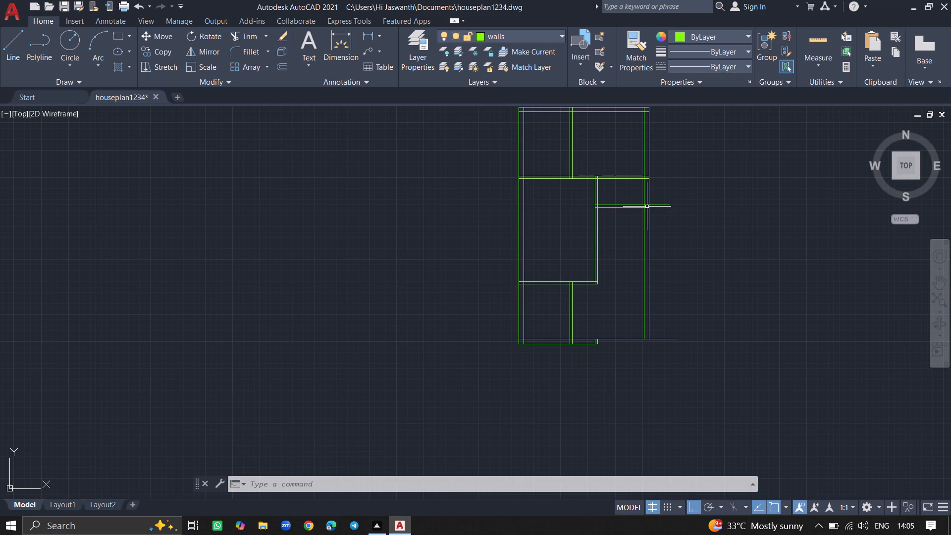
scroll(619, 210, "up", 3, "ctrl")
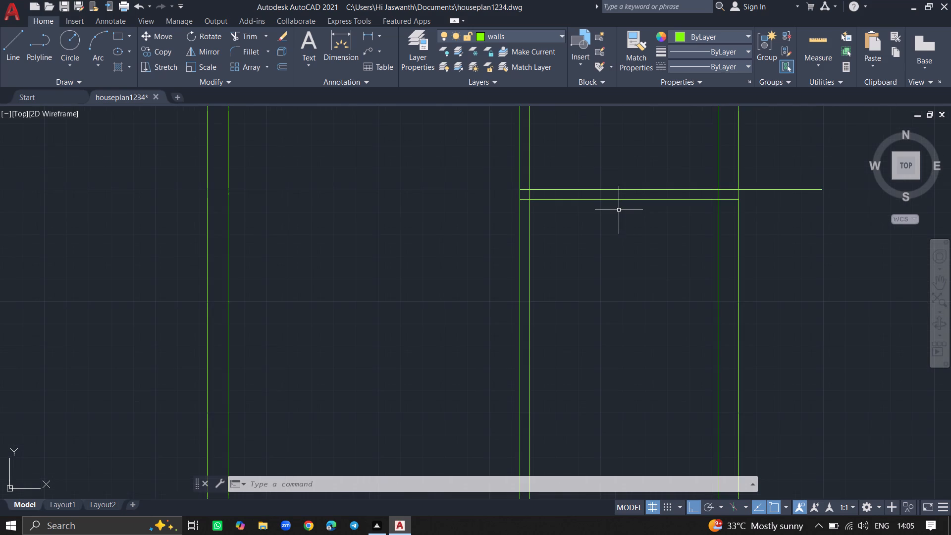
type("offset")
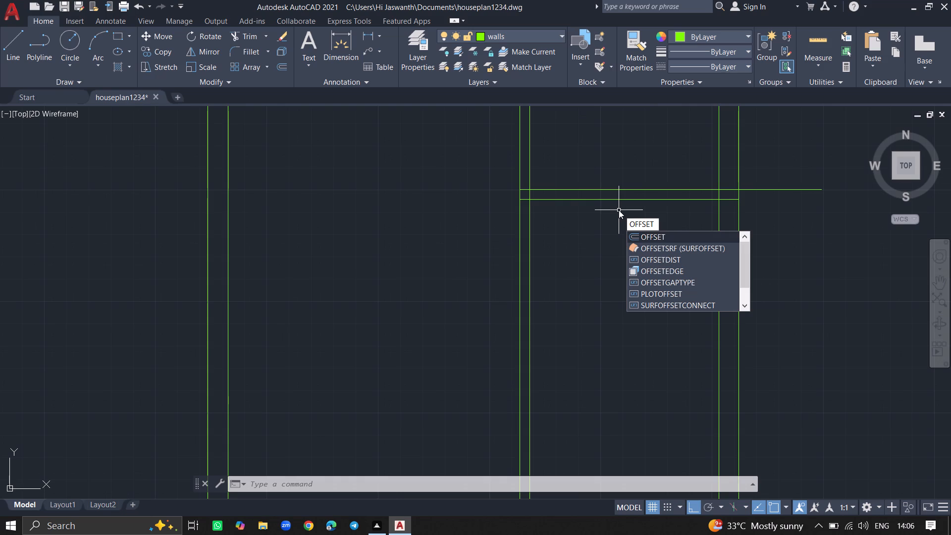
key("Return")
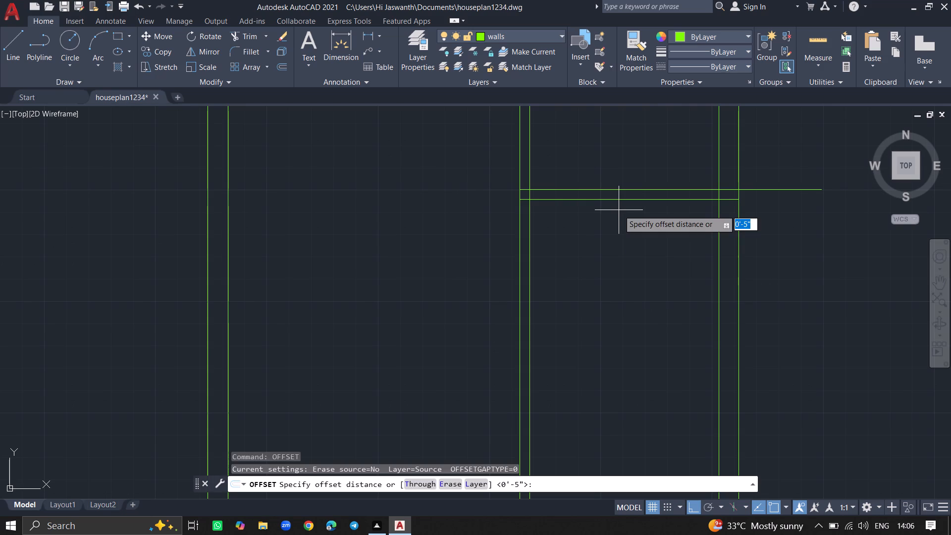
type("7'")
key("Return")
left_click(623, 198)
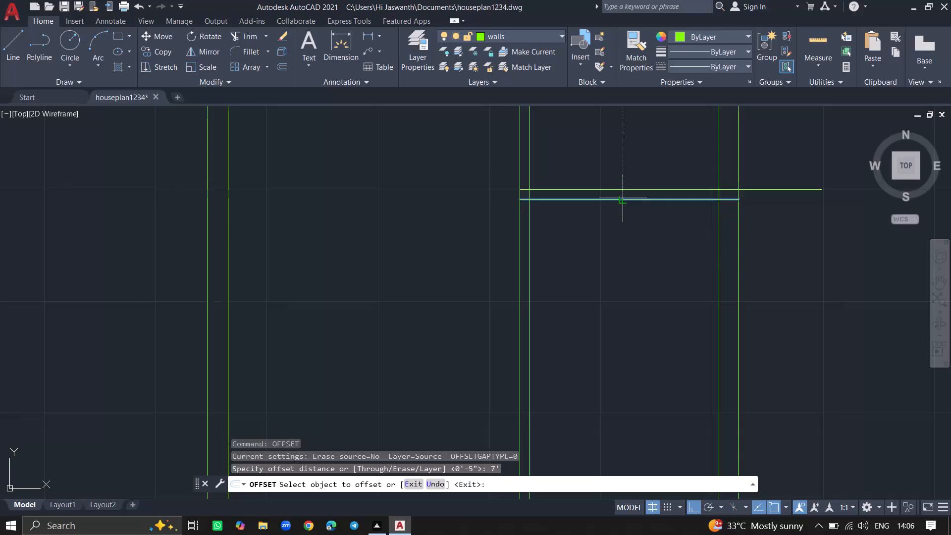
left_click(634, 248)
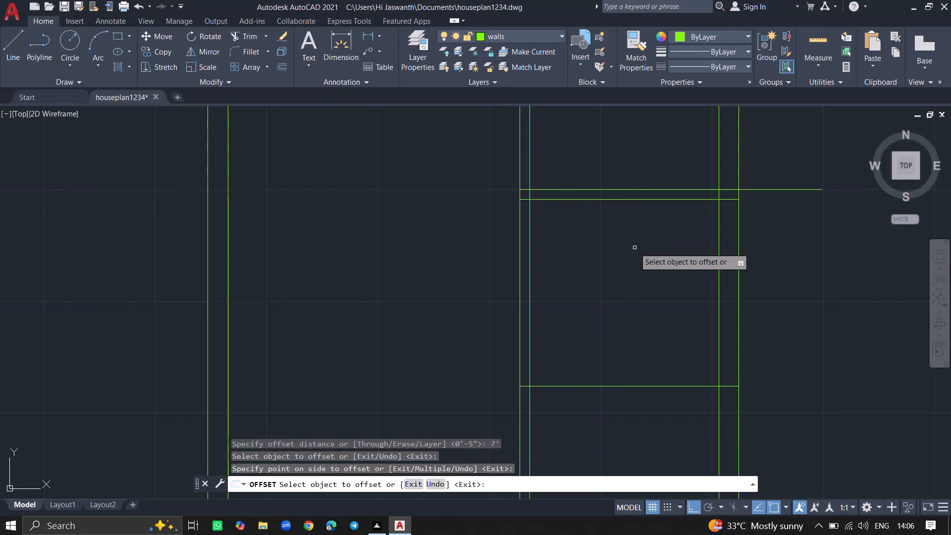
key("Return")
Offset the new lower horizontal line of the east room 4.5" downward to form the second partition line.
type("offset")
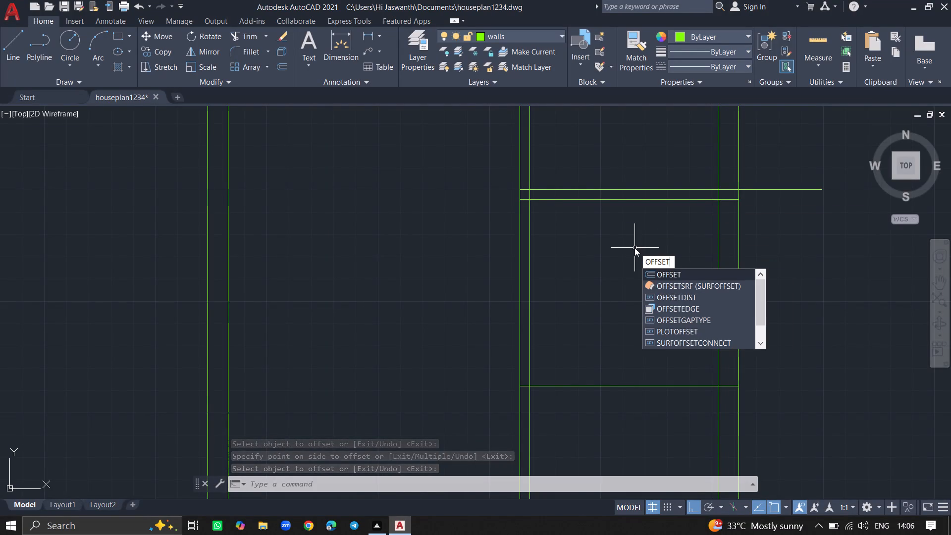
key("Return")
type("4.5")
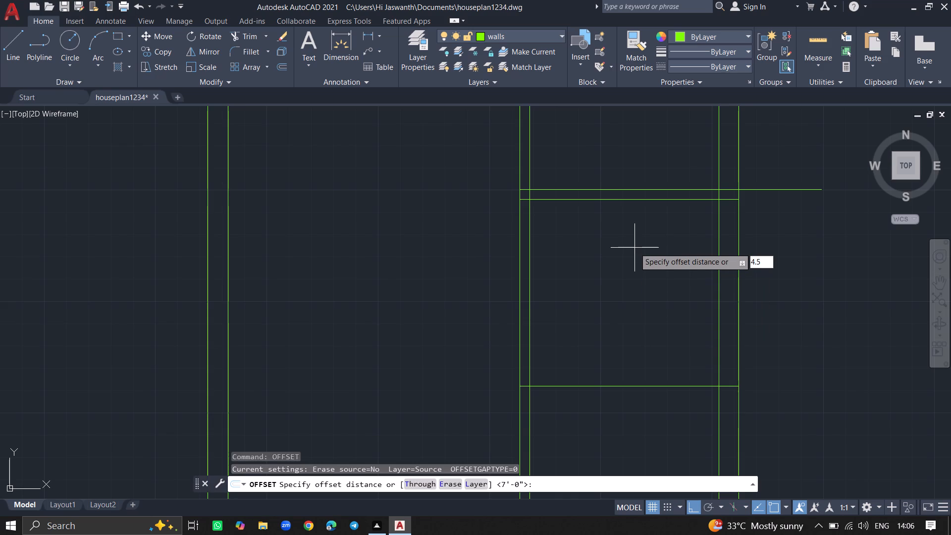
key("shift+quotedbl")
key("Return")
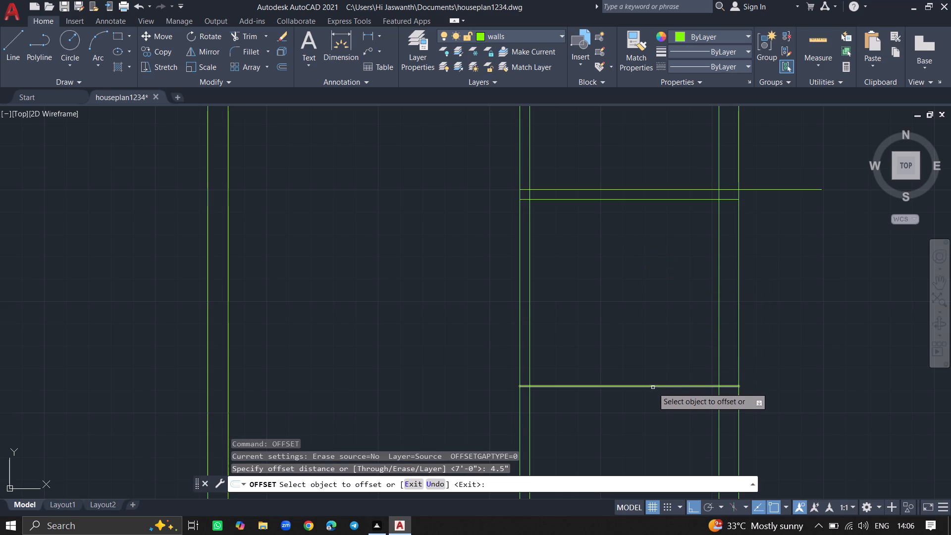
left_click_drag(653, 388, 653, 405)
left_click(653, 405)
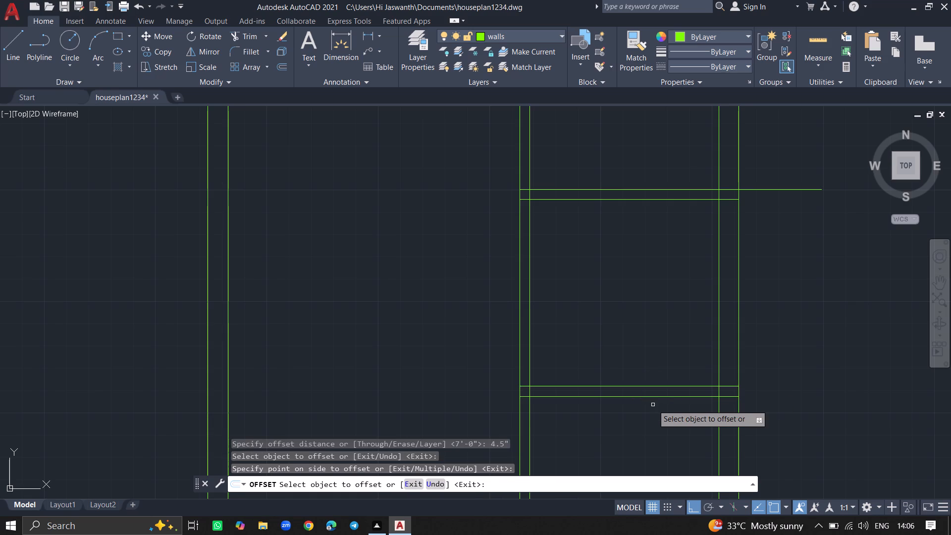
key("Return")
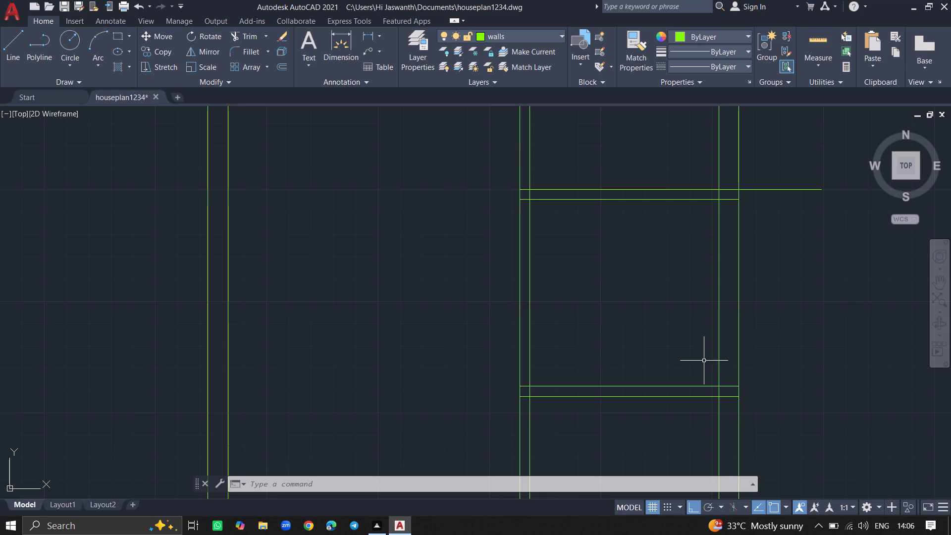
Draw a line from the 3'1" line's east end about 7'9" down, level with the lower partition line, and 3'1" west to the east wall.
key("l")
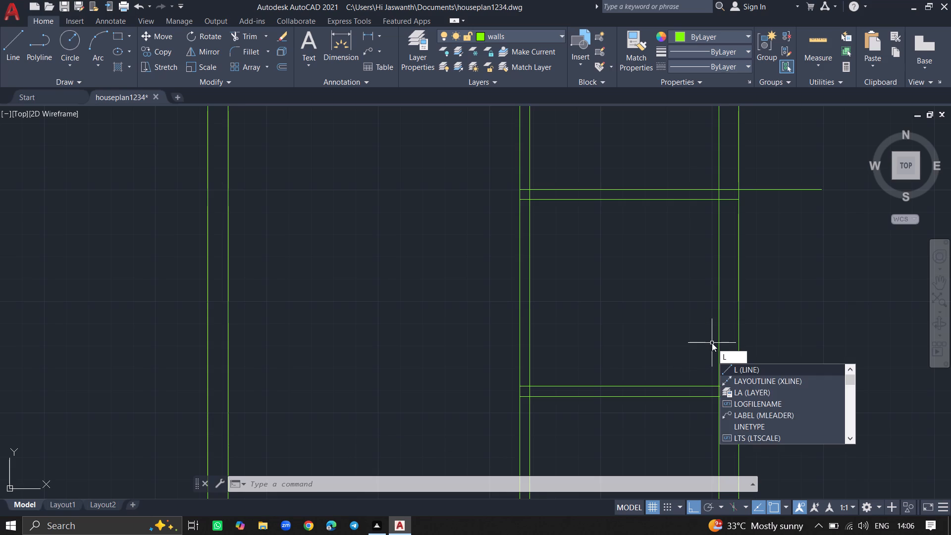
key("Return")
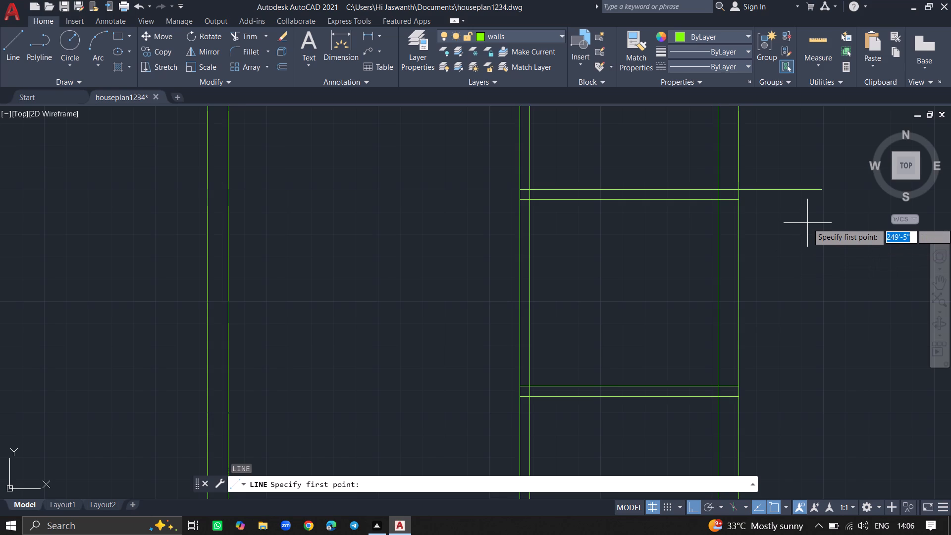
left_click(818, 189)
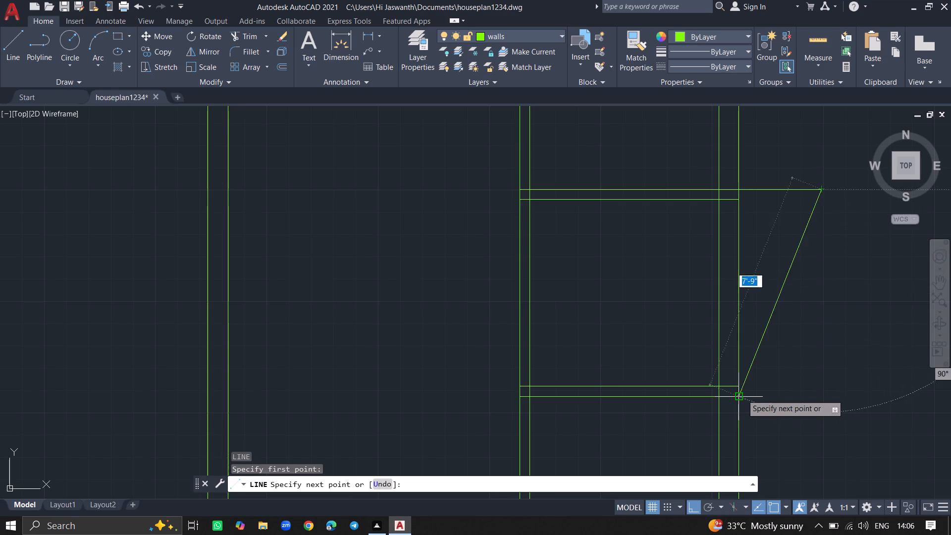
left_click(820, 398)
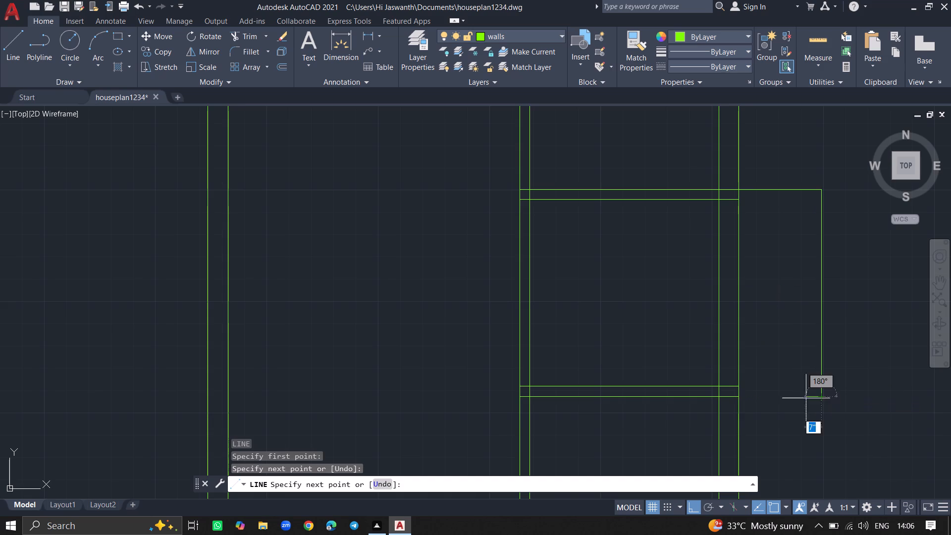
left_click(738, 396)
key("Return")
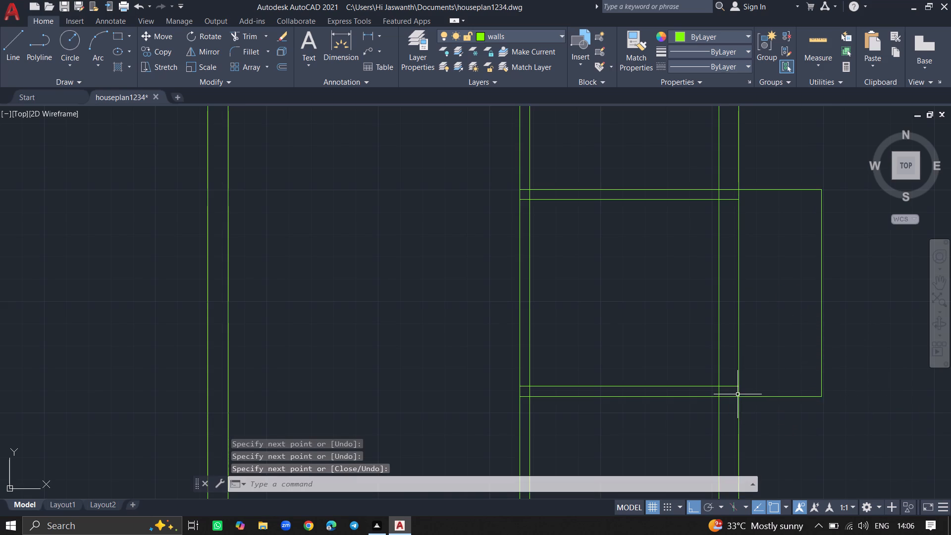
Offset the top, east and bottom lines of the projection beyond the east wall 4.5" inward.
type("offset")
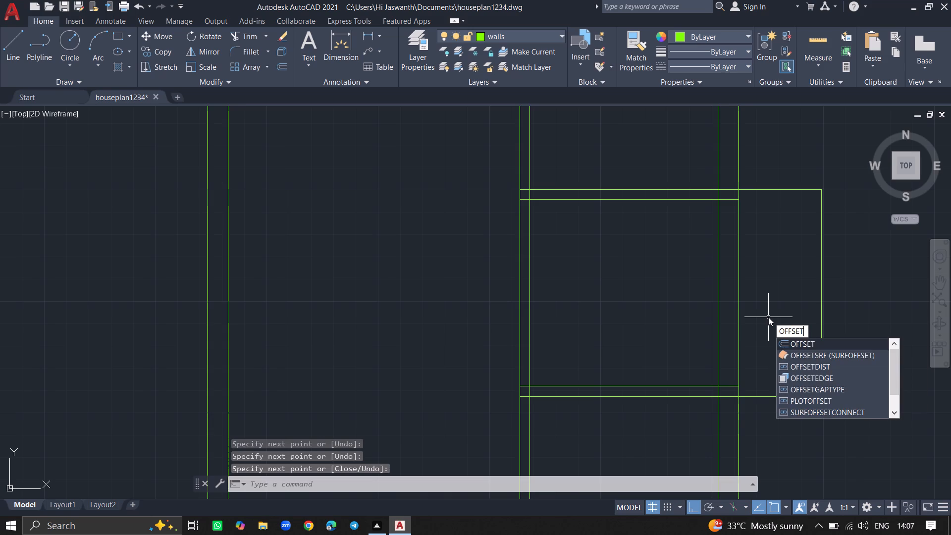
key("Return")
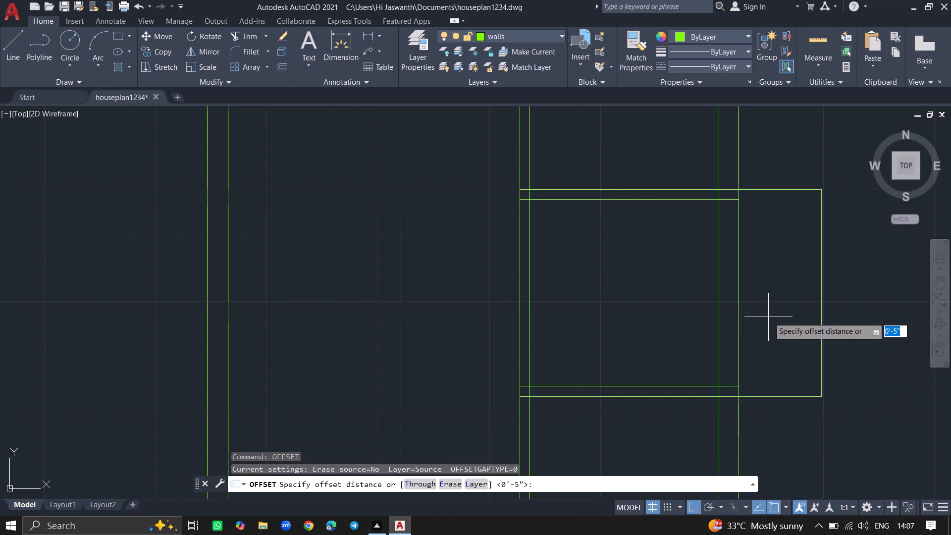
key("4")
type(".5")
key("shift+quotedbl")
key("Return")
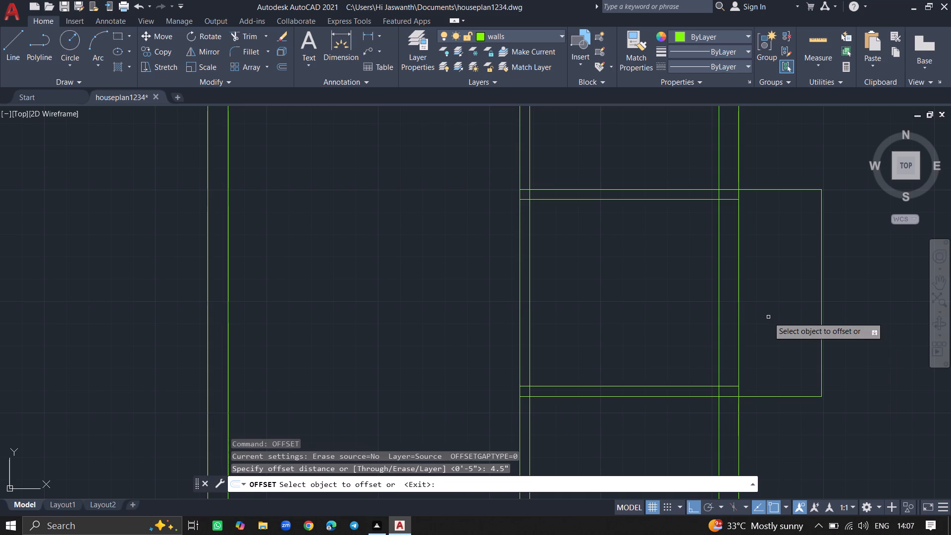
left_click(777, 189)
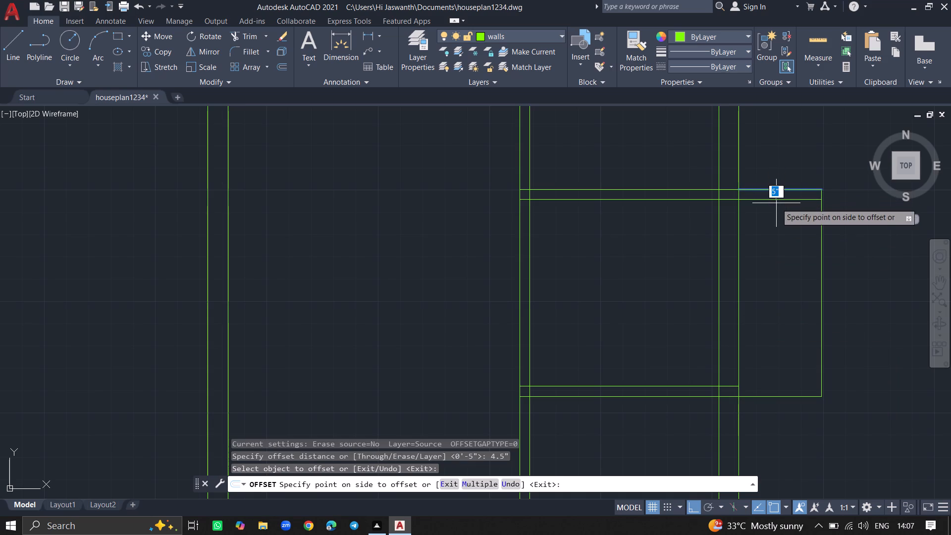
left_click(776, 203)
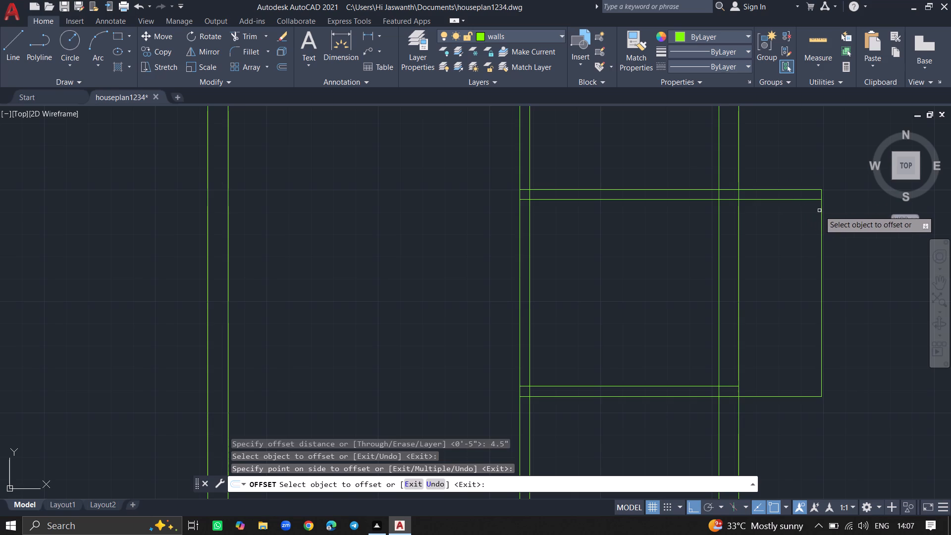
left_click_drag(821, 211, 813, 211)
left_click(813, 211)
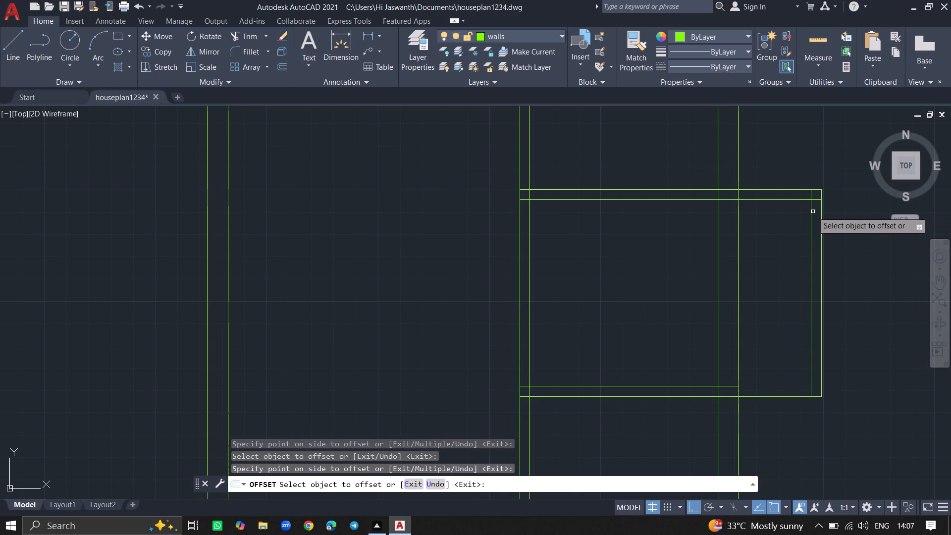
left_click(774, 396)
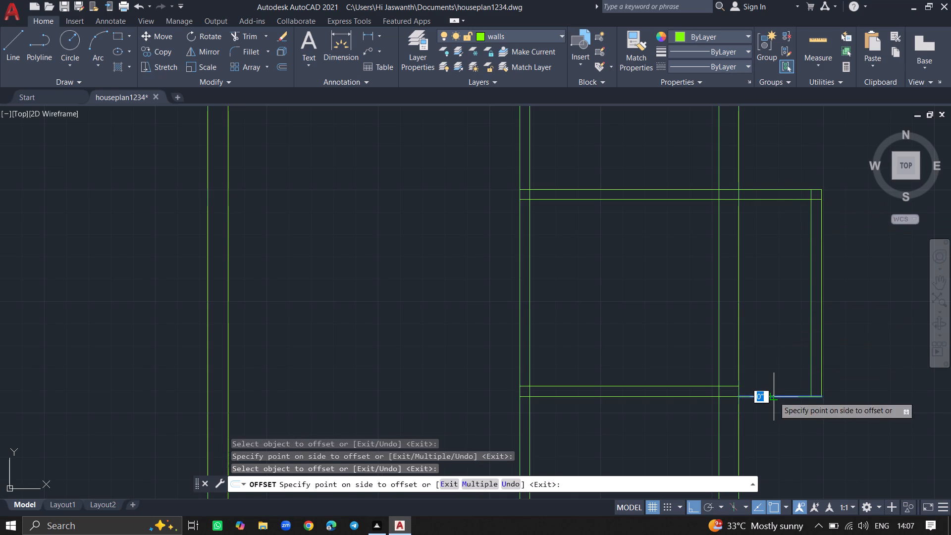
left_click(778, 357)
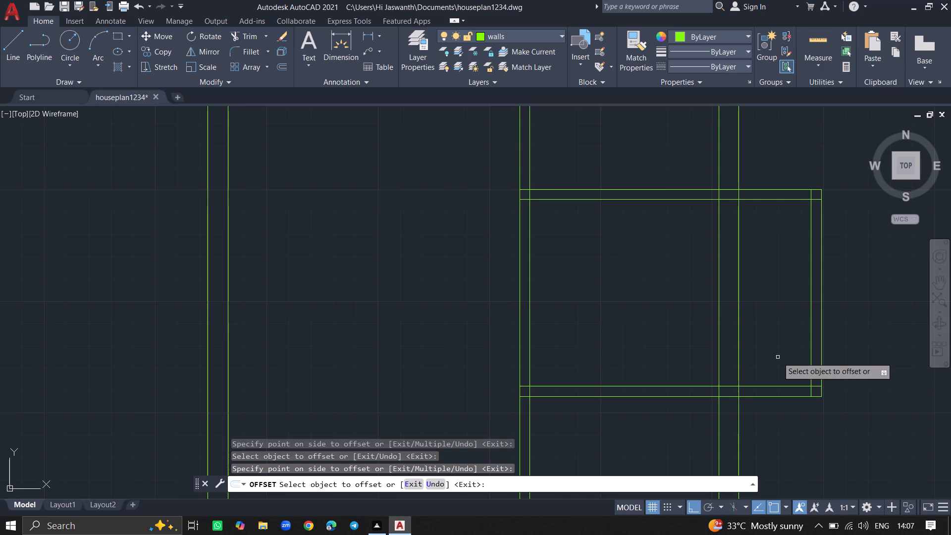
key("Return")
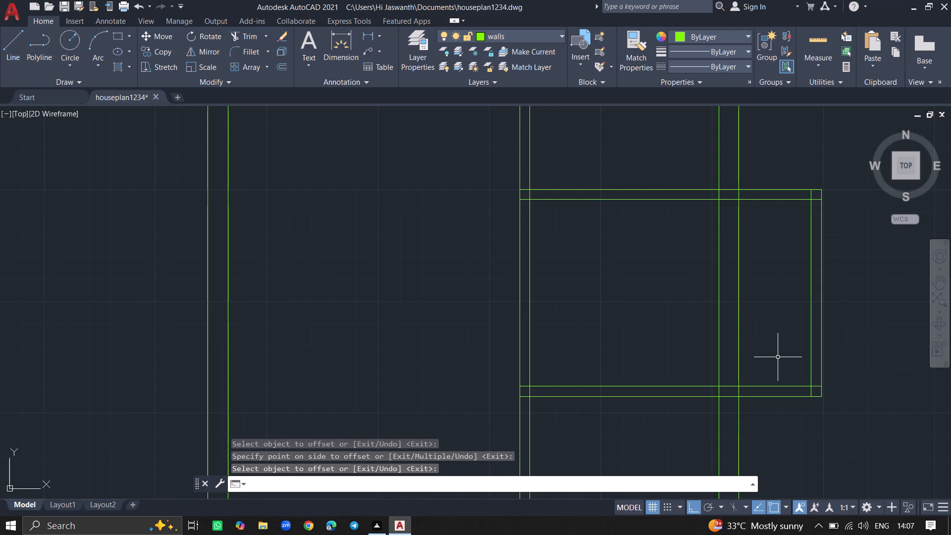
Trim the east wall's outer face line between the projection's upper and lower partitions.
type("trim")
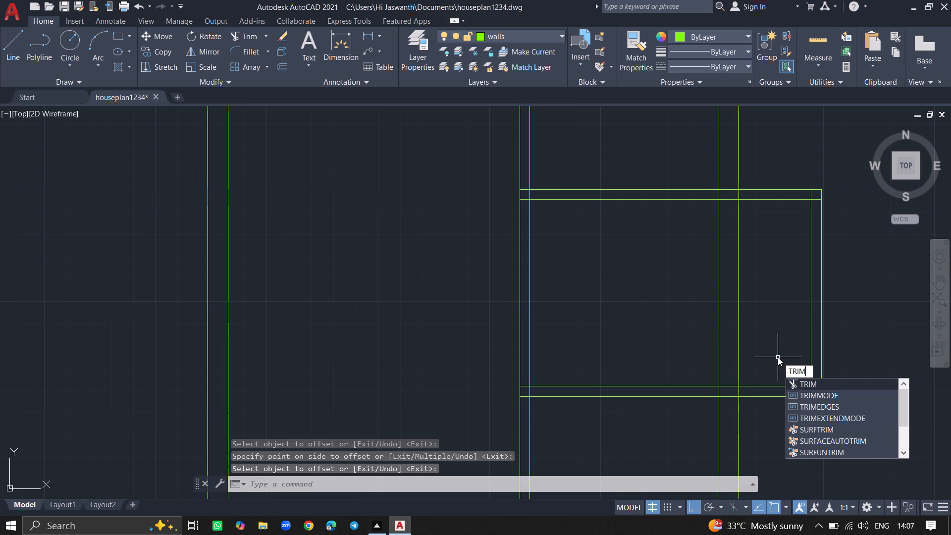
left_click(806, 383)
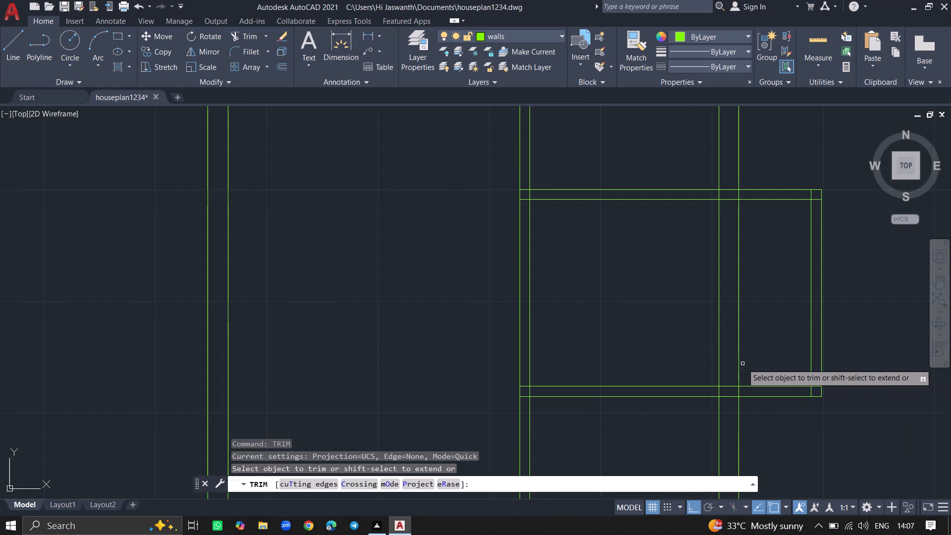
left_click(739, 366)
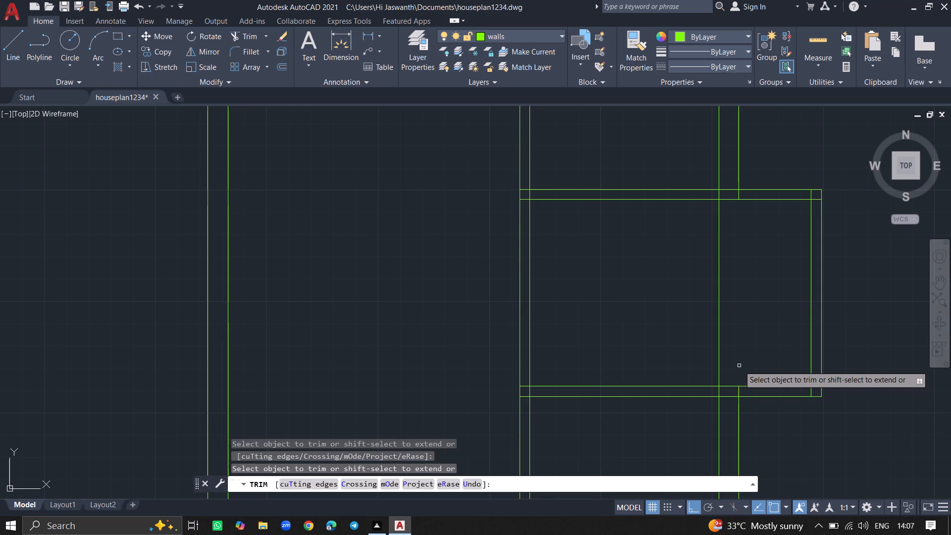
key("Return")
Offset the bottom line of the projecting room's lower partition 4' downward, using the segment inside the east wall.
scroll(739, 366, "down", 3, "ctrl")
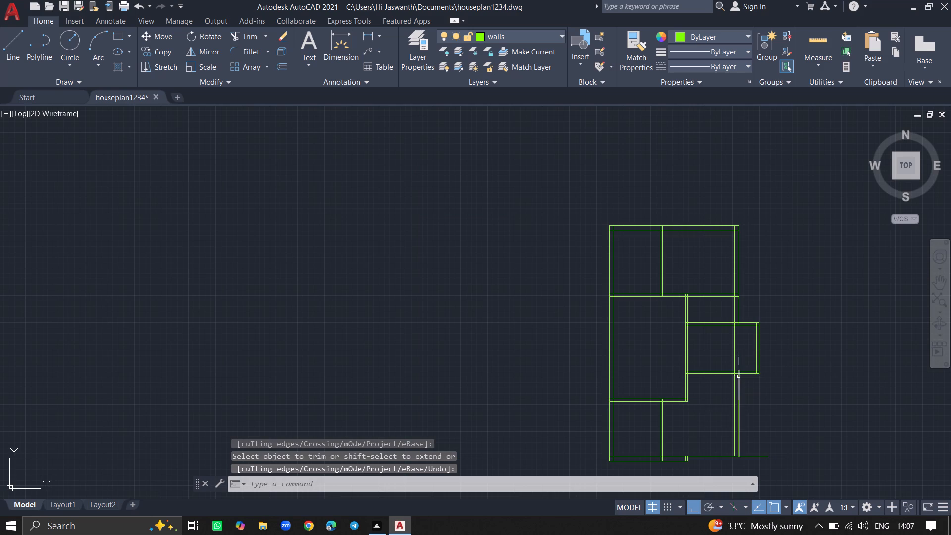
scroll(701, 421, "up", 1, "ctrl")
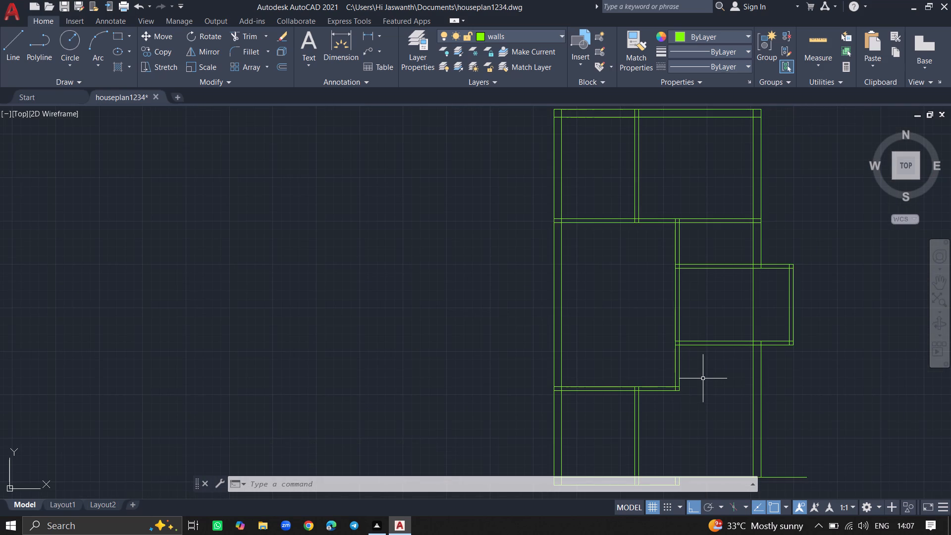
type("offset")
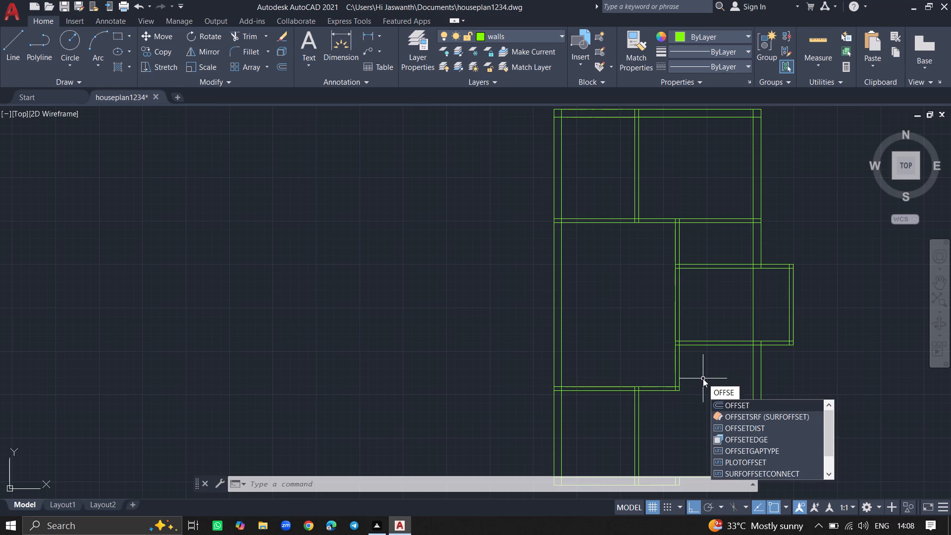
key("Return")
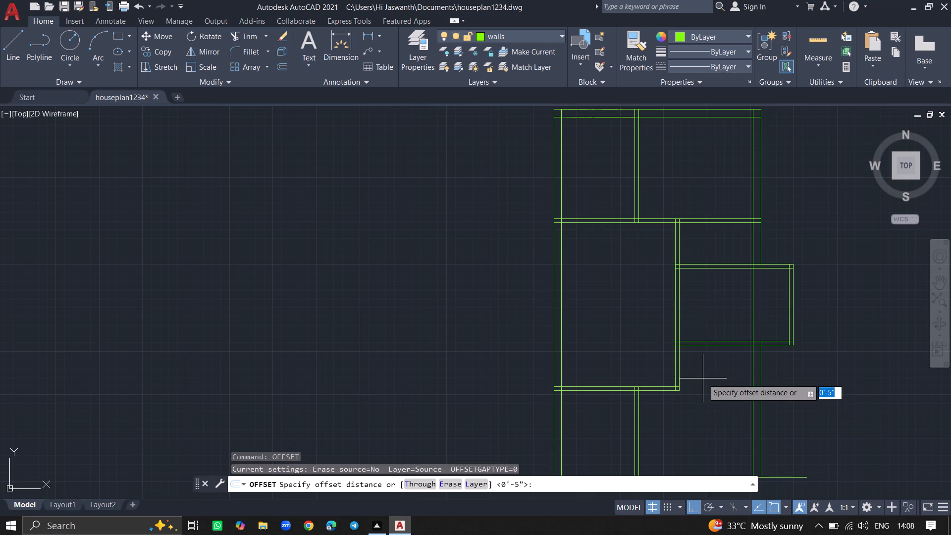
key("4")
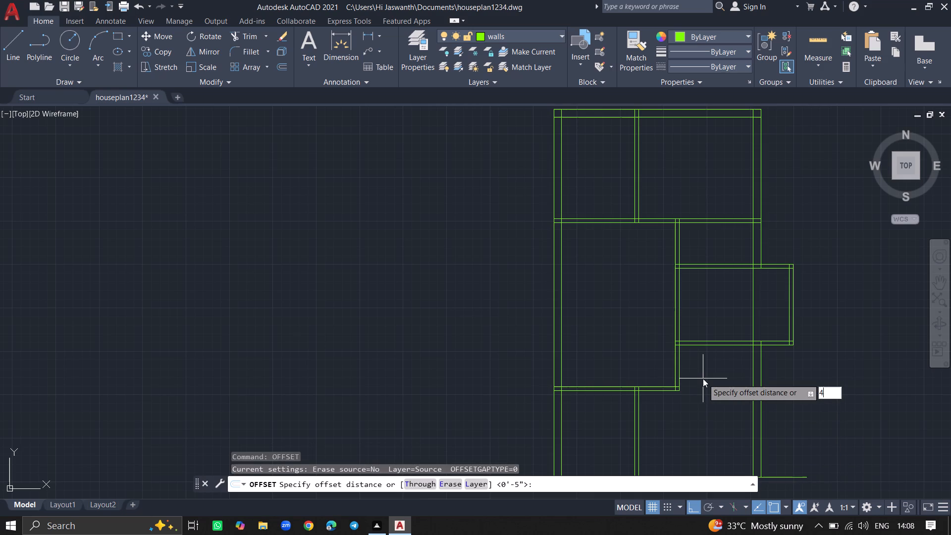
key("apostrophe")
key("Return")
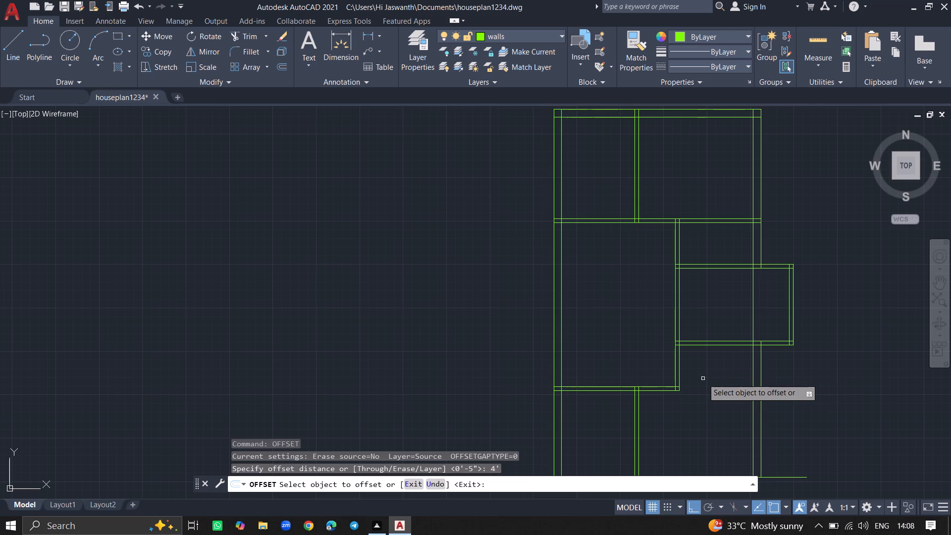
left_click(713, 346)
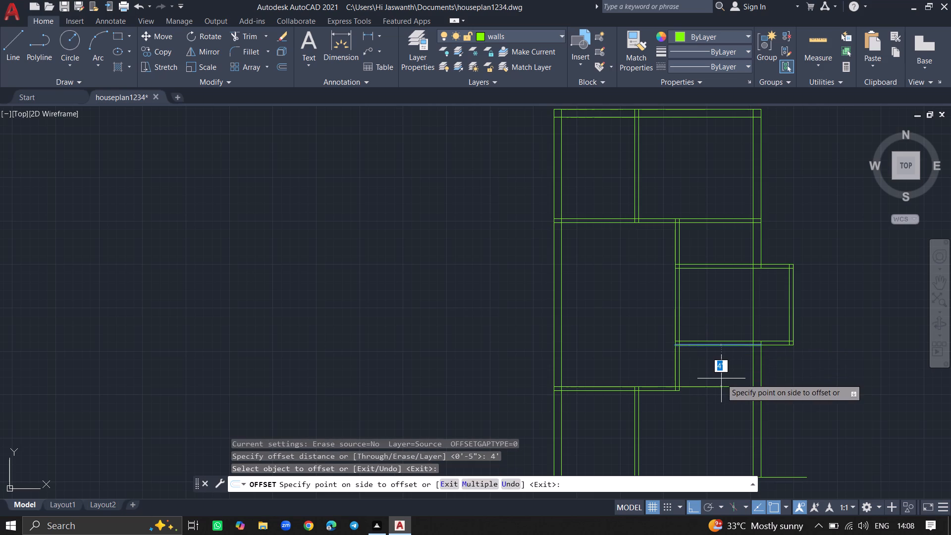
left_click(721, 378)
key("Return")
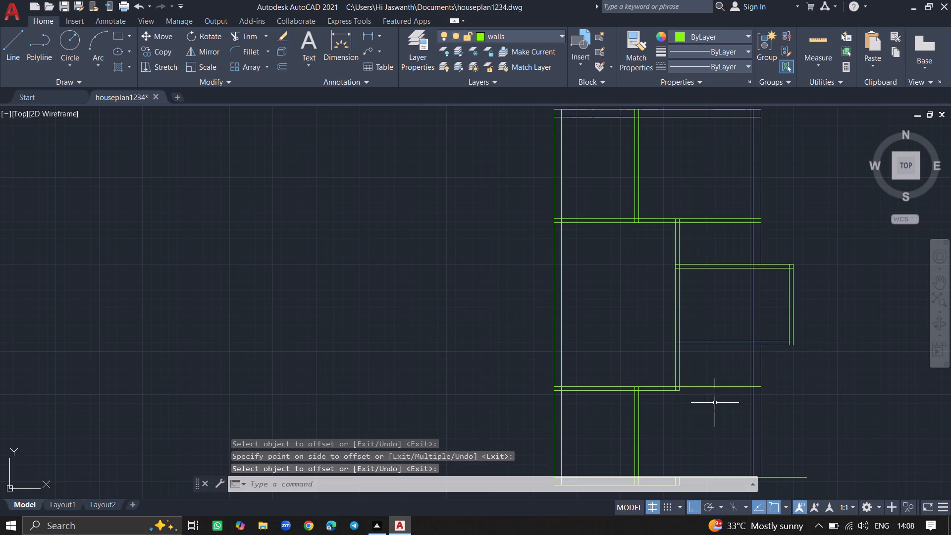
Offset the new horizontal line below the projecting room 4.5" downward to form the second partition line.
scroll(714, 409, "up", 2, "ctrl")
type("off")
type("sset")
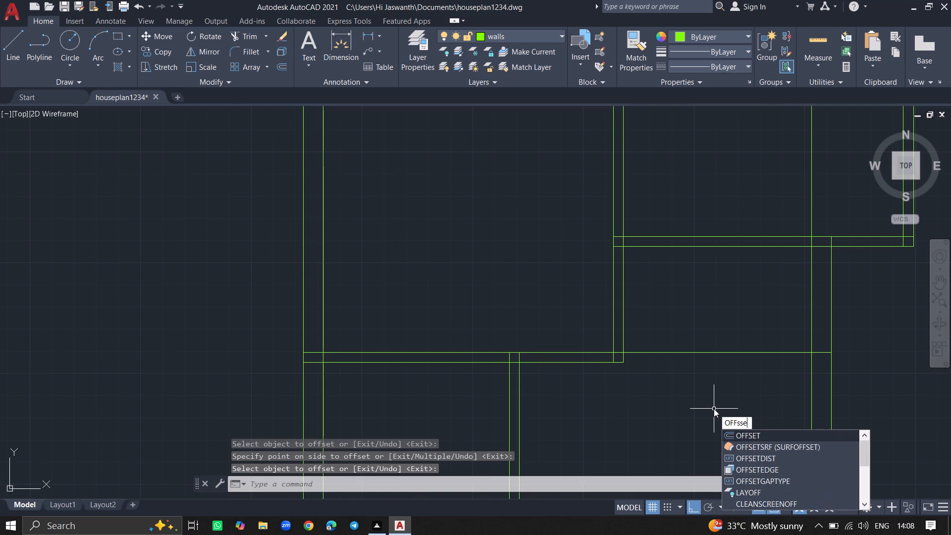
left_click(753, 434)
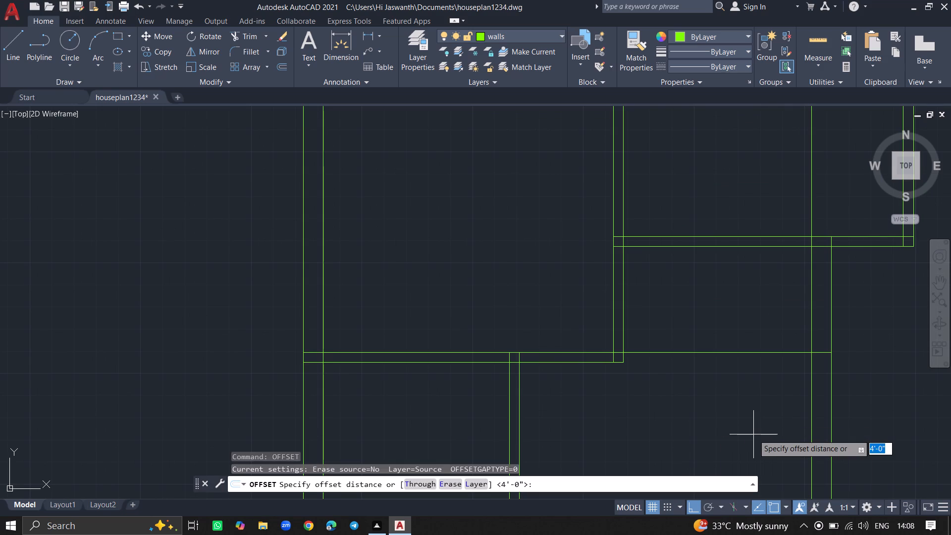
type("4.5")
key("shift+quotedbl")
key("Return")
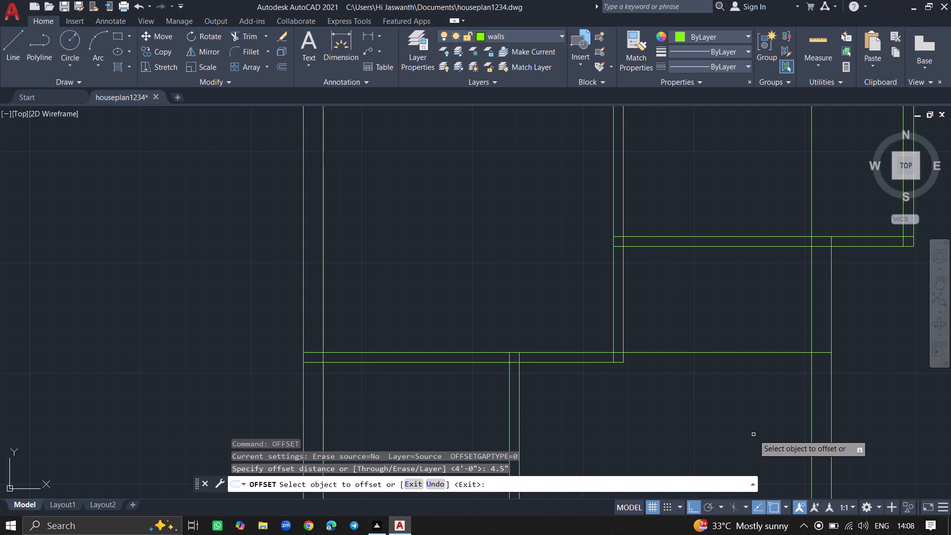
left_click_drag(749, 353, 746, 364)
left_click(746, 364)
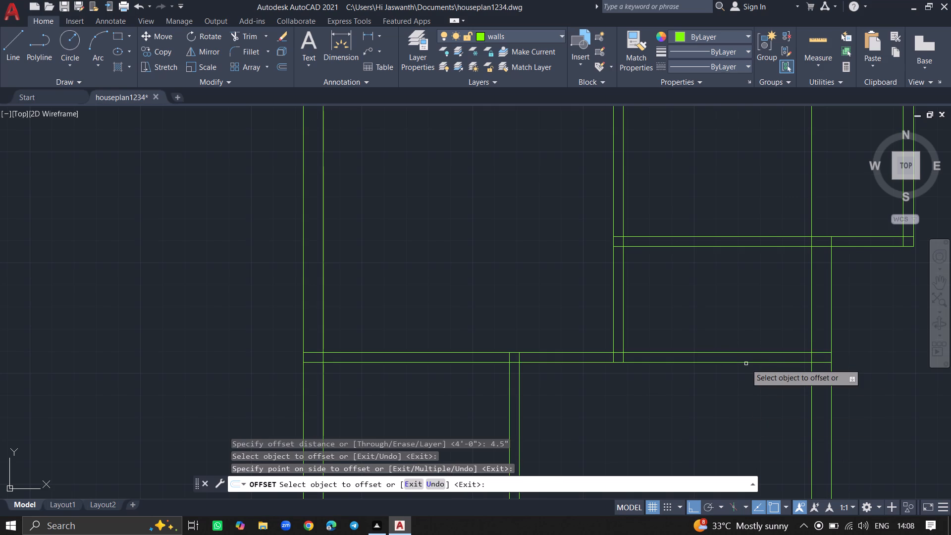
Offset the east wall's inner face line 11' to the west.
key("Return")
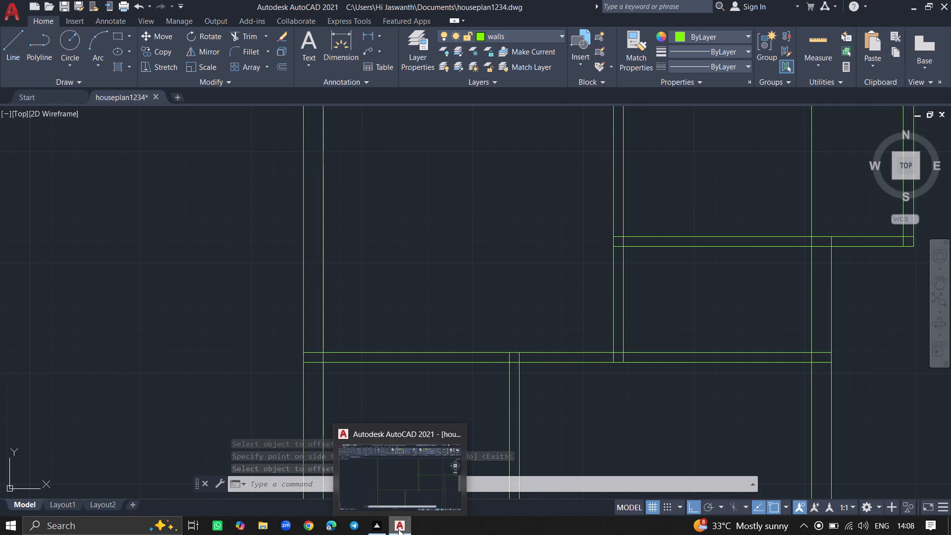
scroll(535, 408, "down", 3, "ctrl")
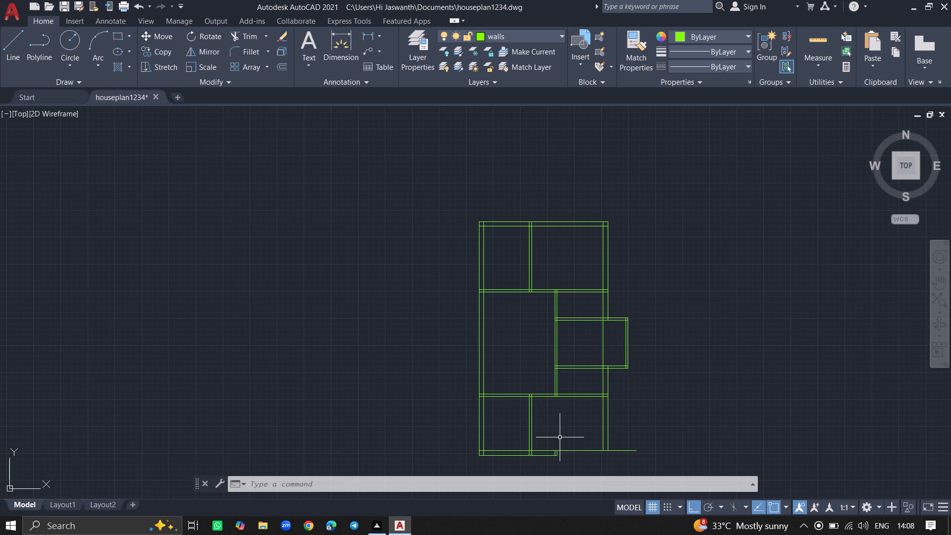
type("offset")
key("Return")
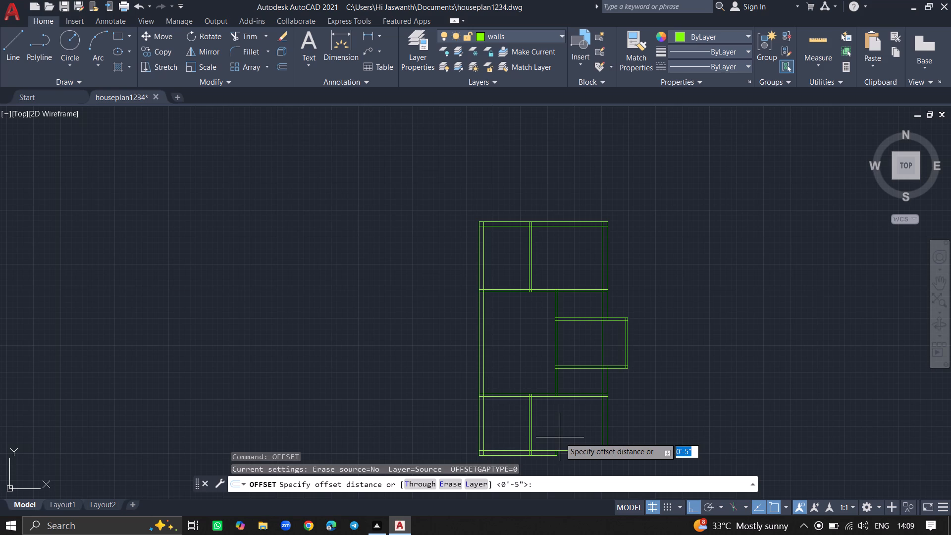
type("11")
key("apostrophe")
key("Return")
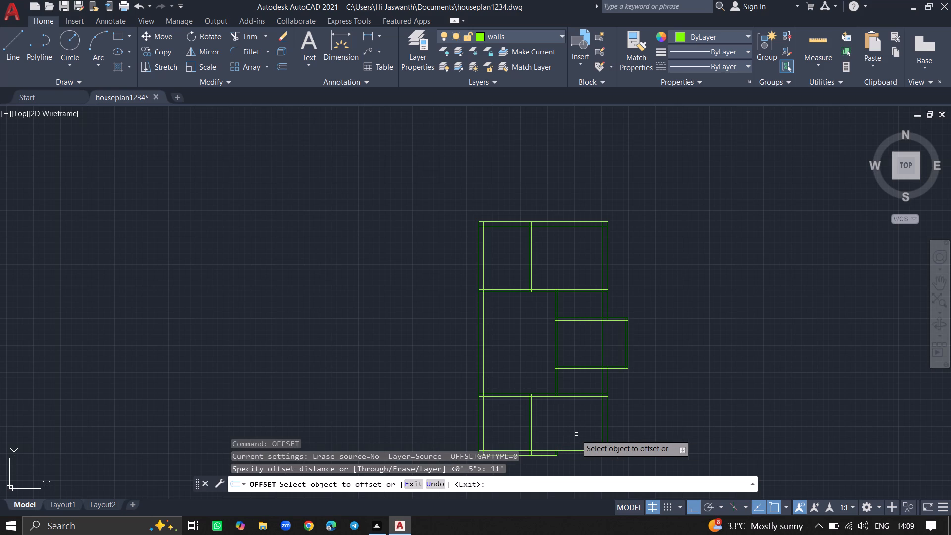
left_click(603, 427)
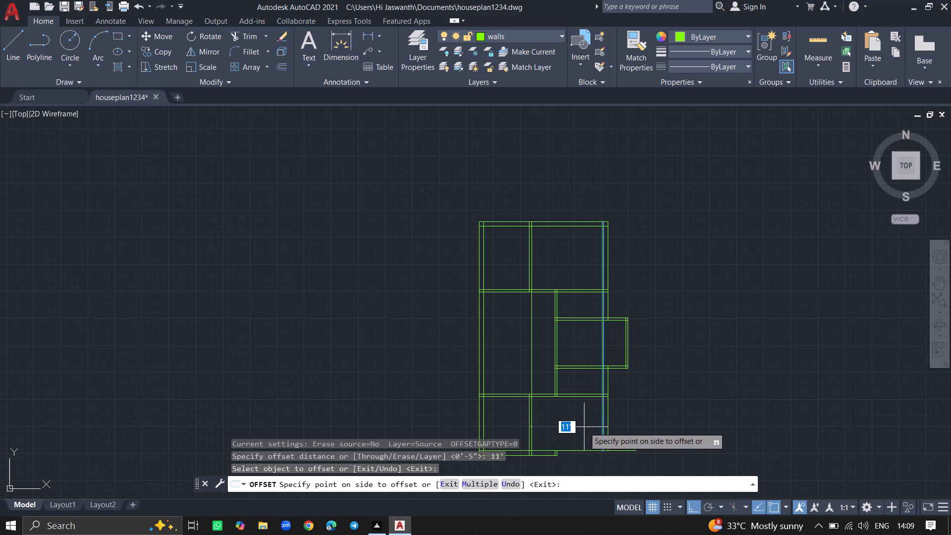
left_click(572, 425)
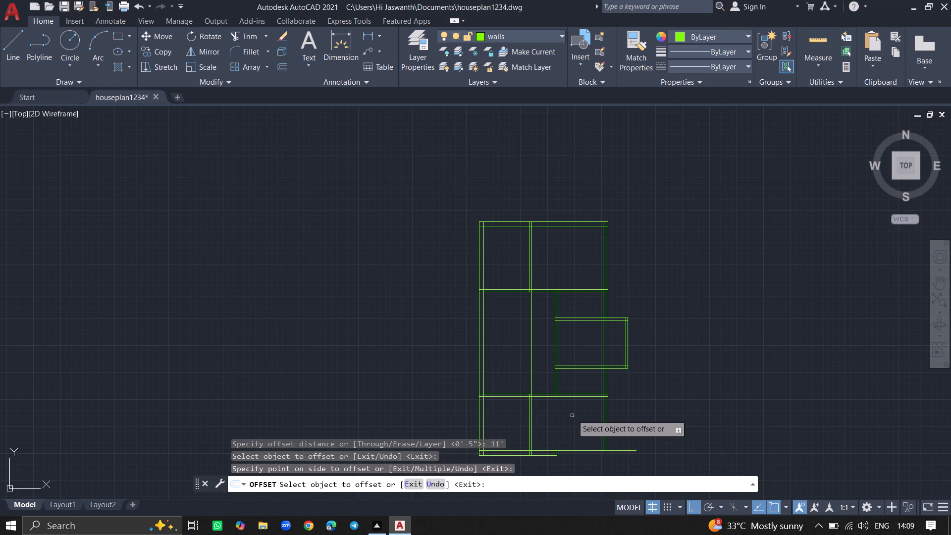
key("Escape")
Offset the lower line of the partition below the projecting room 10' downward, using the segment at the east side.
type("offset")
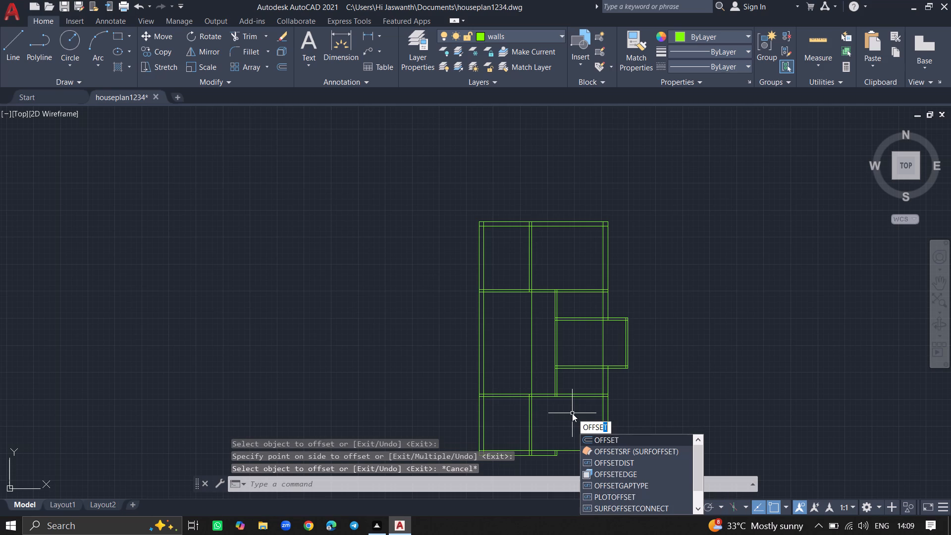
key("Return")
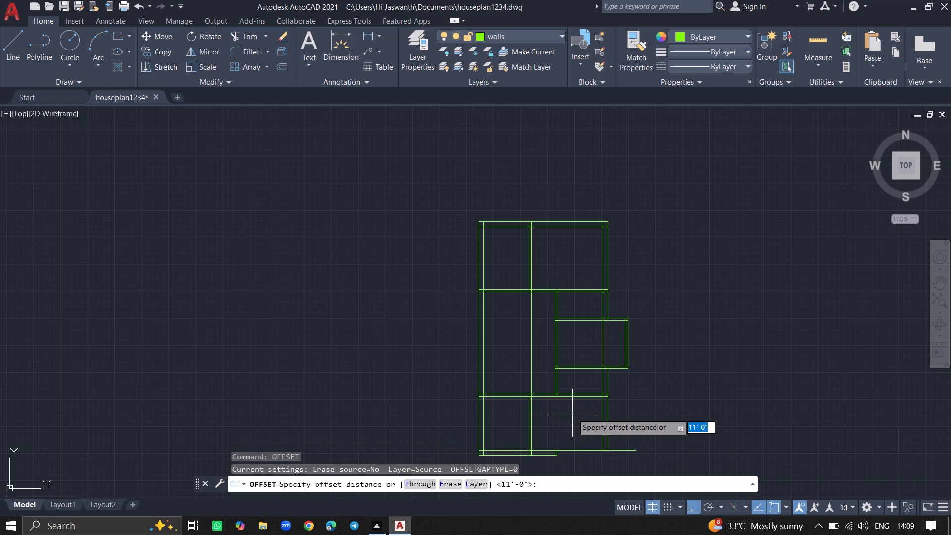
type("10")
key("apostrophe")
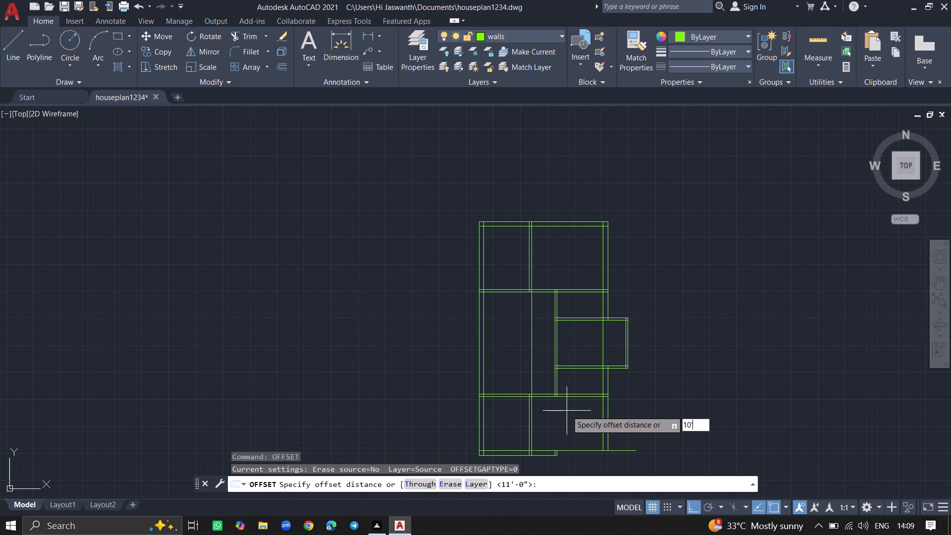
key("Return")
scroll(567, 411, "up", 2, "ctrl")
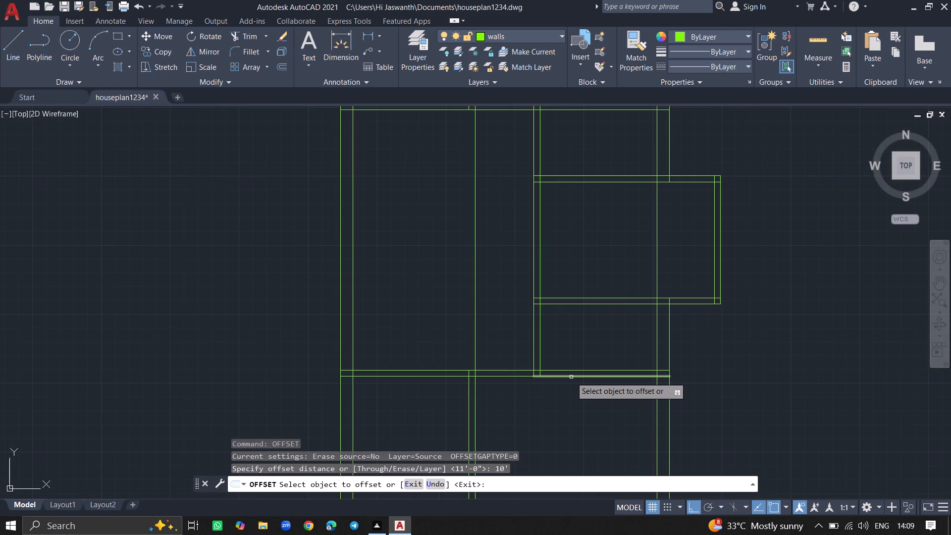
left_click(571, 377)
left_click(567, 423)
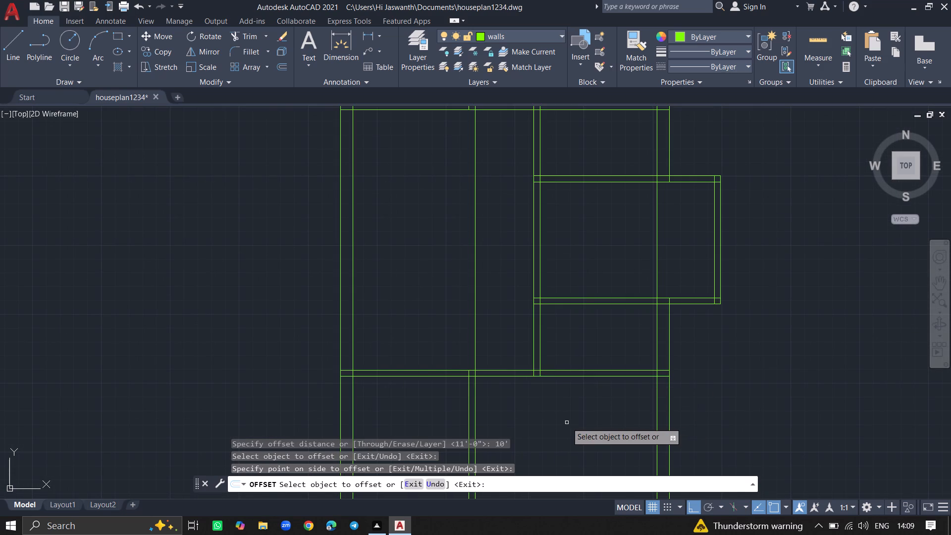
scroll(567, 423, "down", 2, "ctrl")
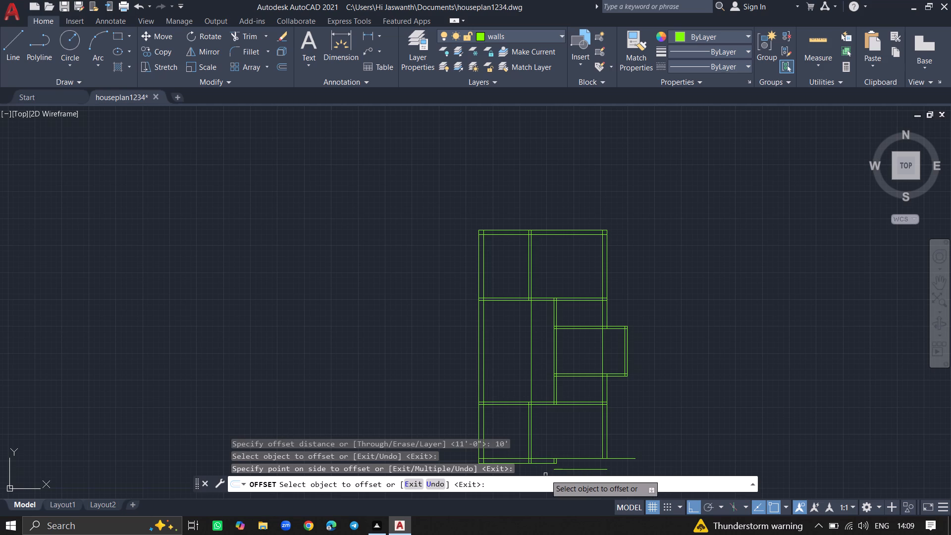
key("Return")
Save the drawing.
scroll(545, 475, "down", 2, "ctrl")
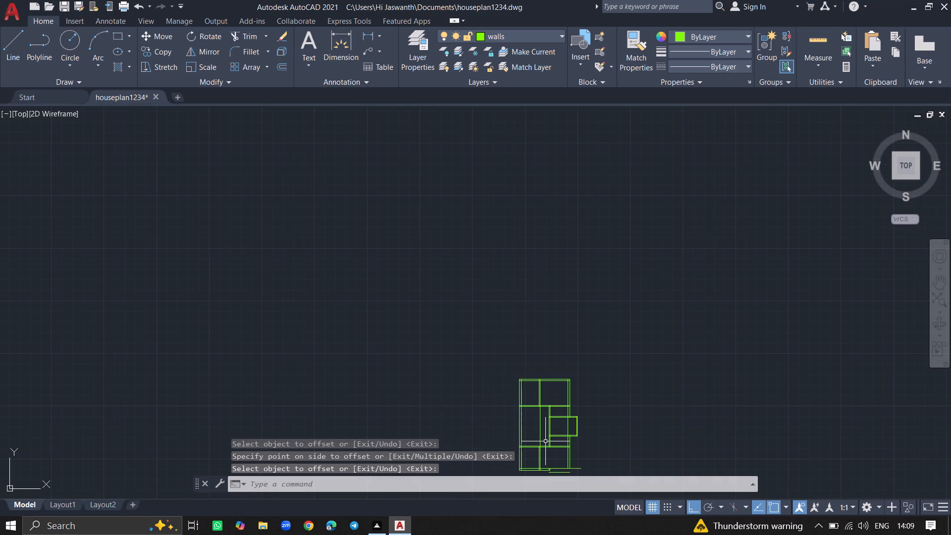
key("ctrl+s")
key("ctrl+s")
key("ctrl+s")
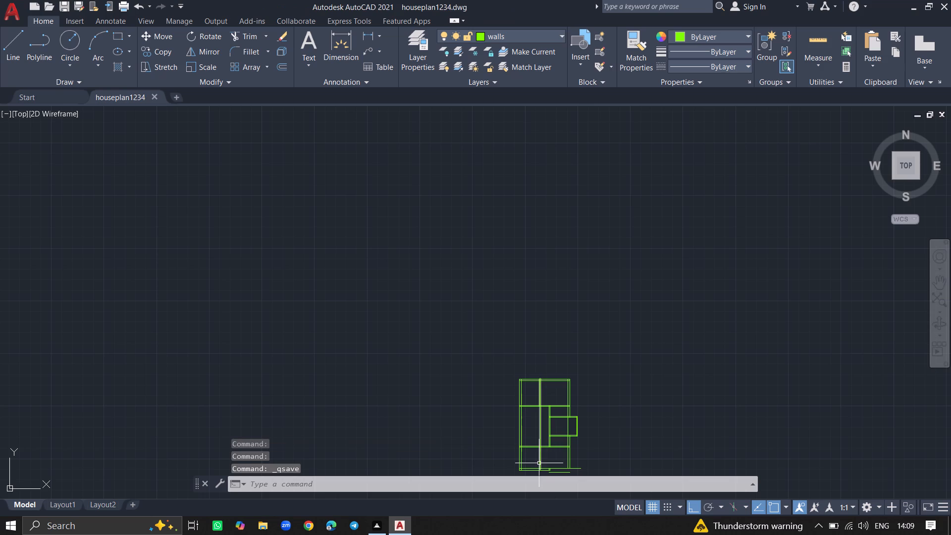
Extend the outer and inner face lines of the east wall down to the new bottom line.
scroll(539, 463, "up", 5, "ctrl")
scroll(542, 407, "down", 3, "ctrl")
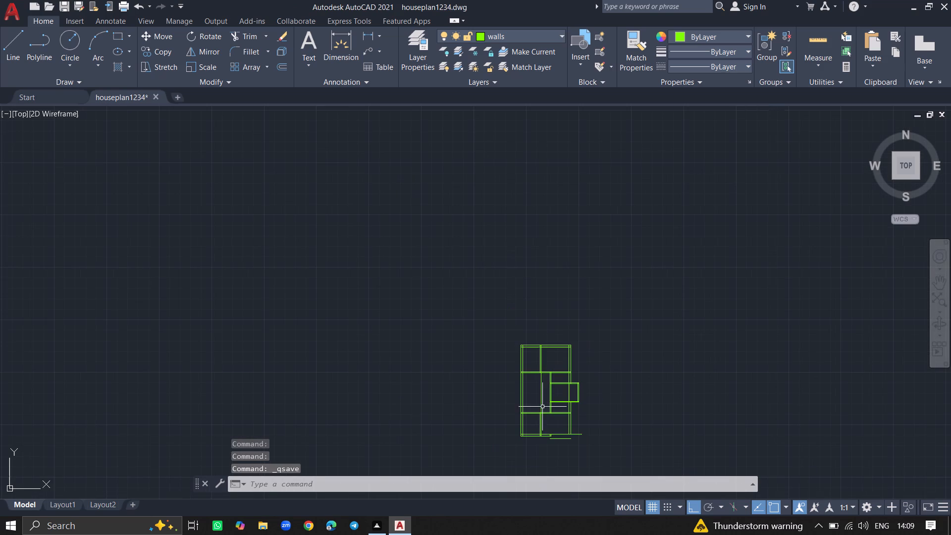
scroll(546, 463, "up", 3, "ctrl")
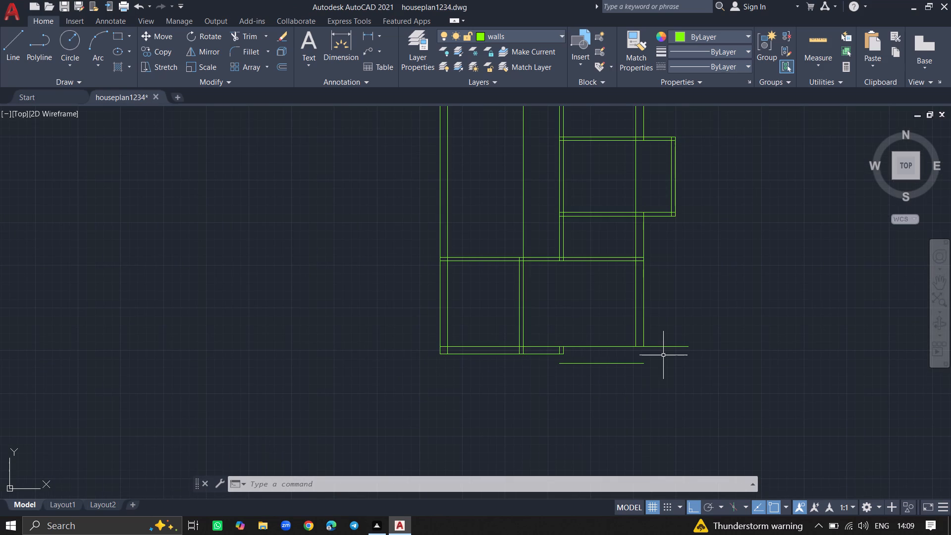
type("ex")
key("Return")
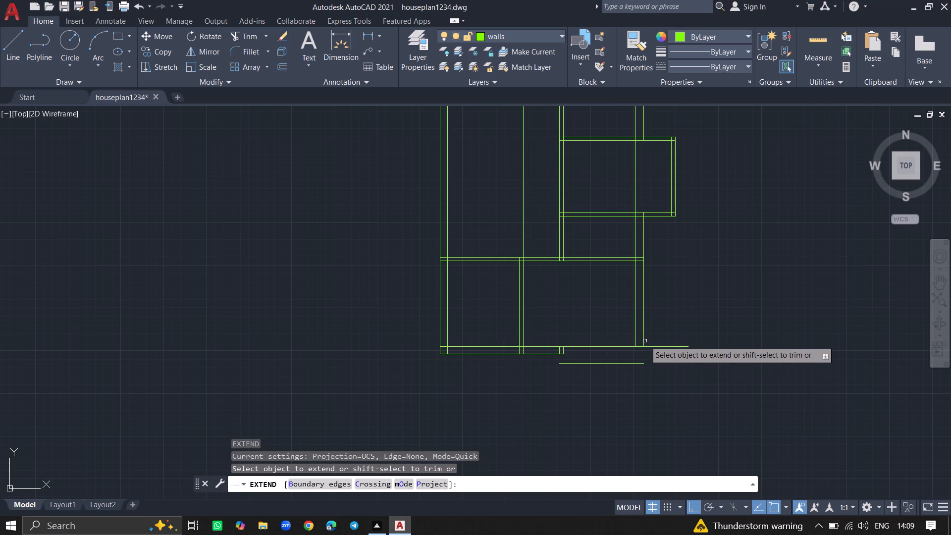
left_click(643, 341)
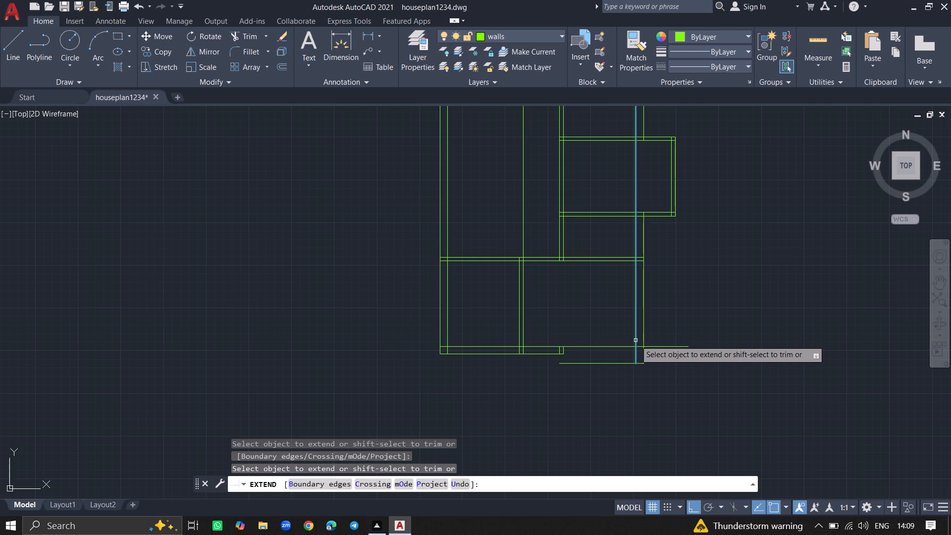
left_click(635, 340)
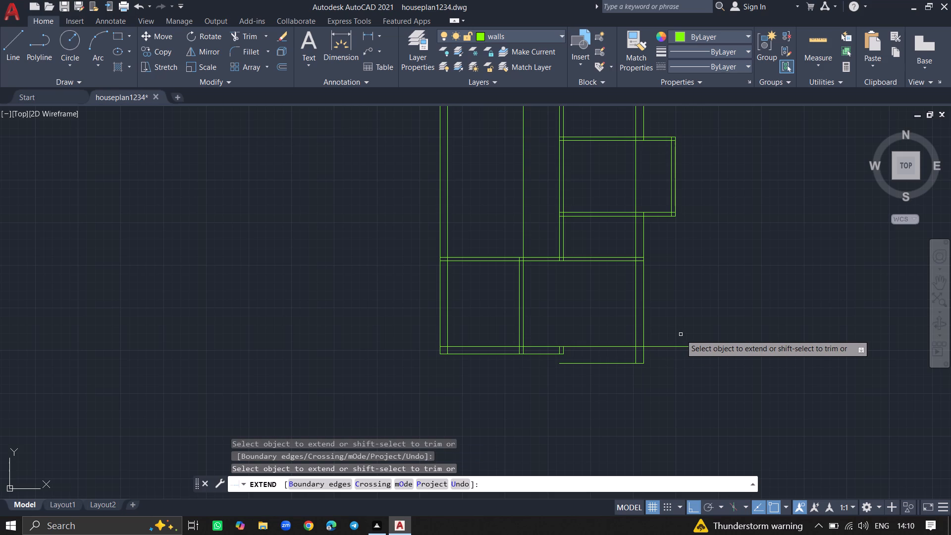
key("Return")
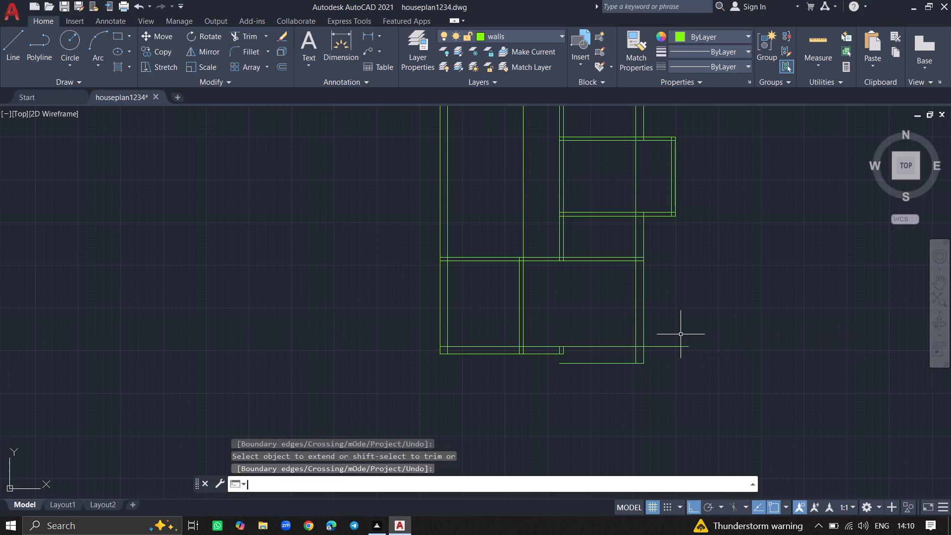
Offset the new bottom line of the southeast room 9" downward to form the outer wall face.
key("i")
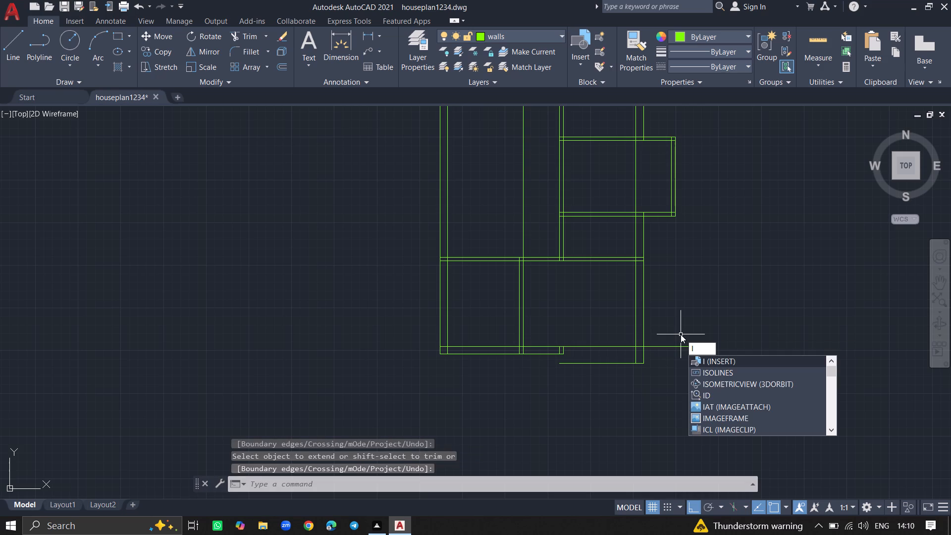
key("BackSpace")
type("offset")
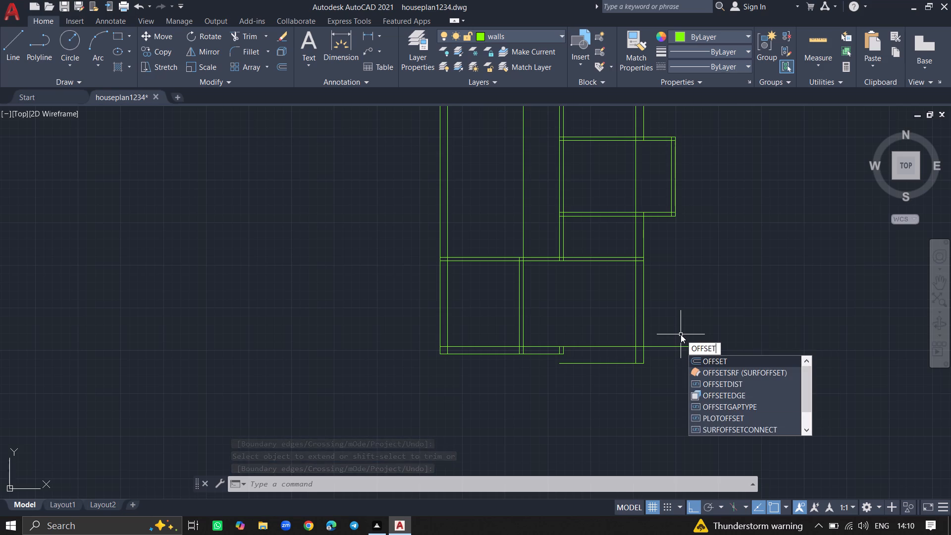
key("Return")
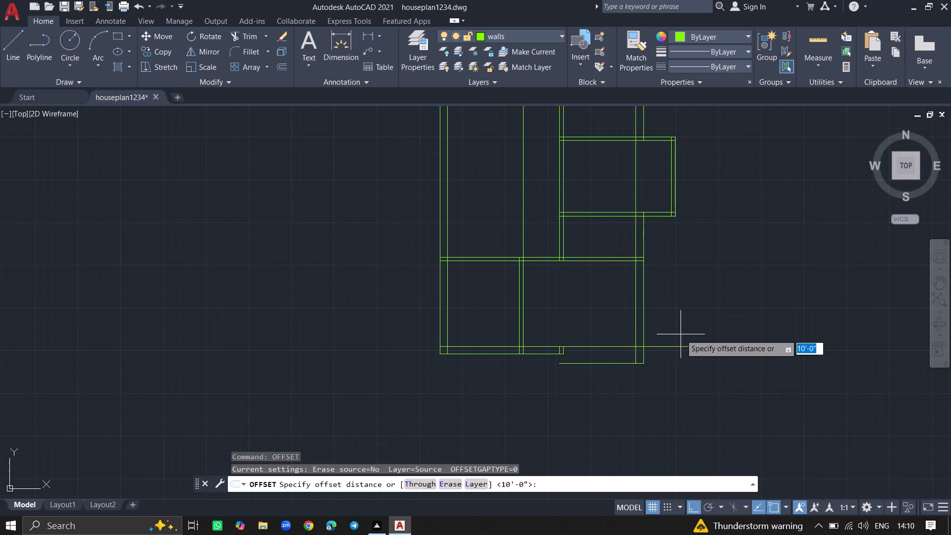
key("9")
key("shift+quotedbl")
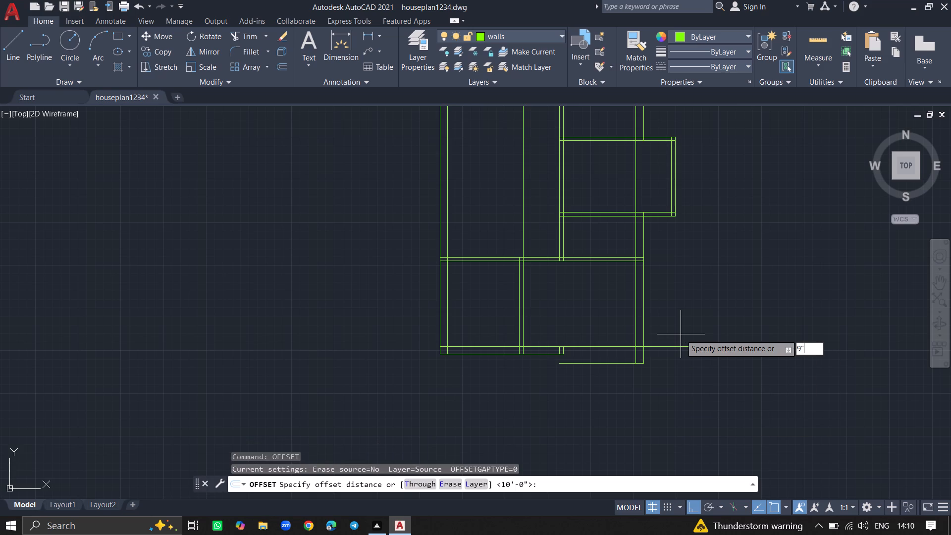
key("Return")
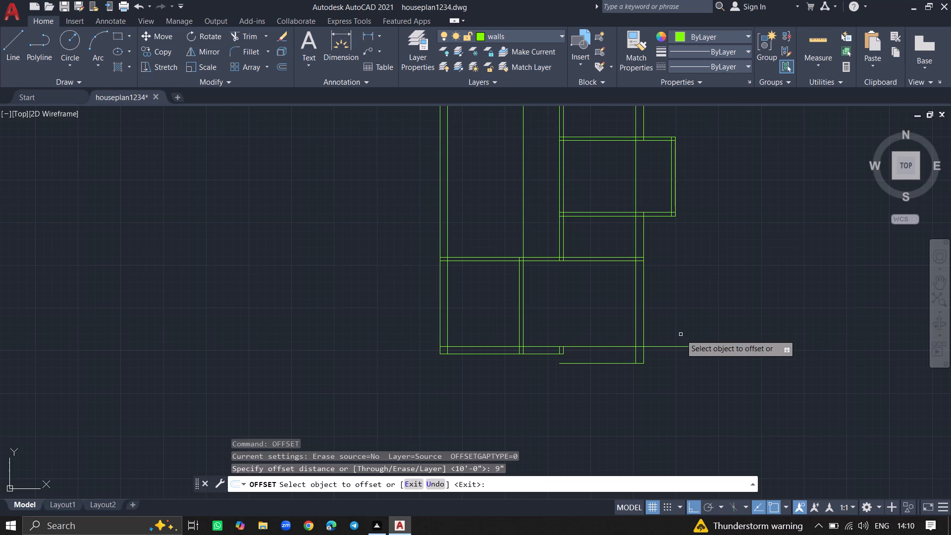
left_click(617, 362)
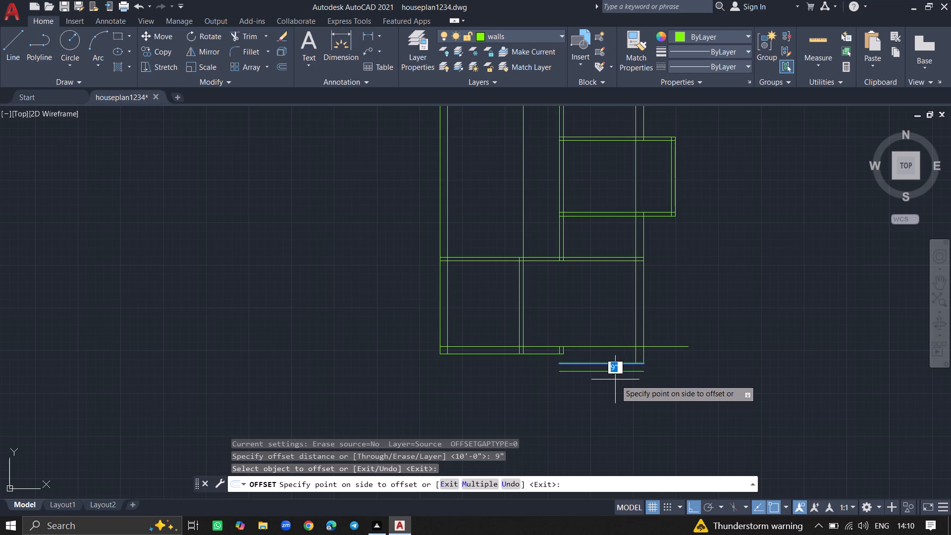
left_click(615, 379)
key("Return")
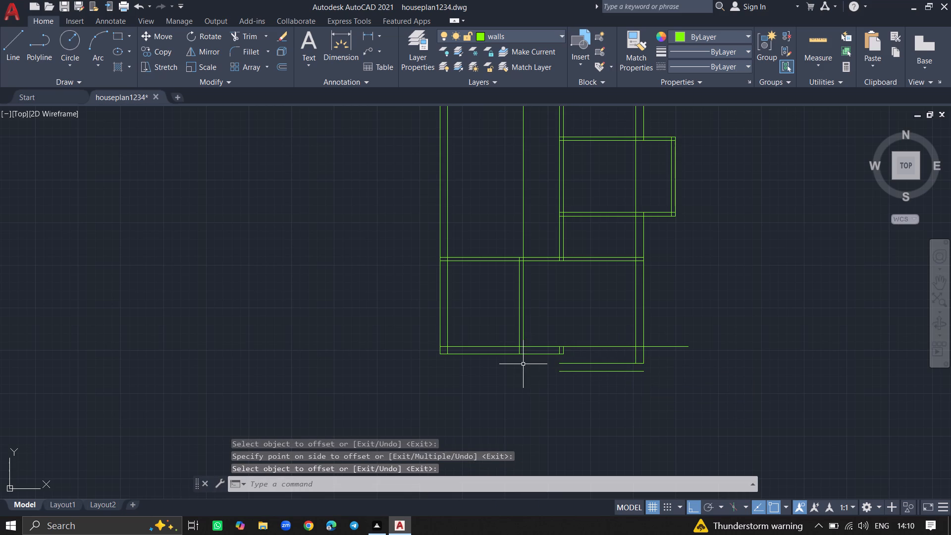
Draw a horizontal line about 4' long westward from the west end of the southeast room's inner bottom wall line.
scroll(523, 364, "up", 6, "ctrl")
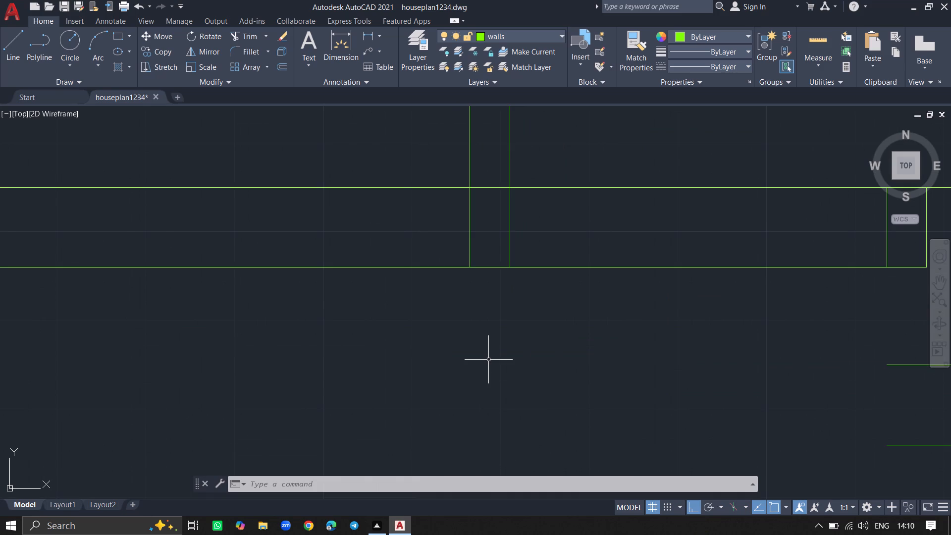
scroll(488, 360, "down", 5, "ctrl")
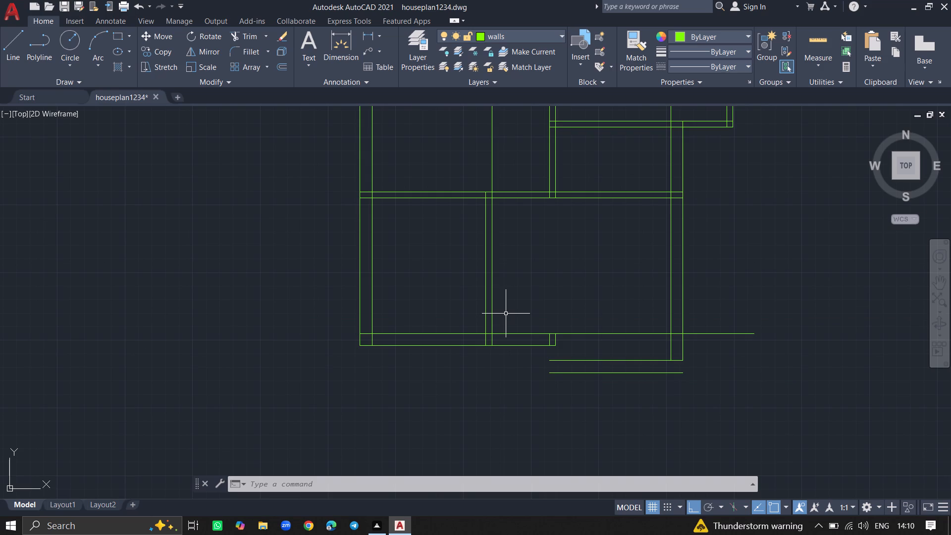
key("l")
key("Return")
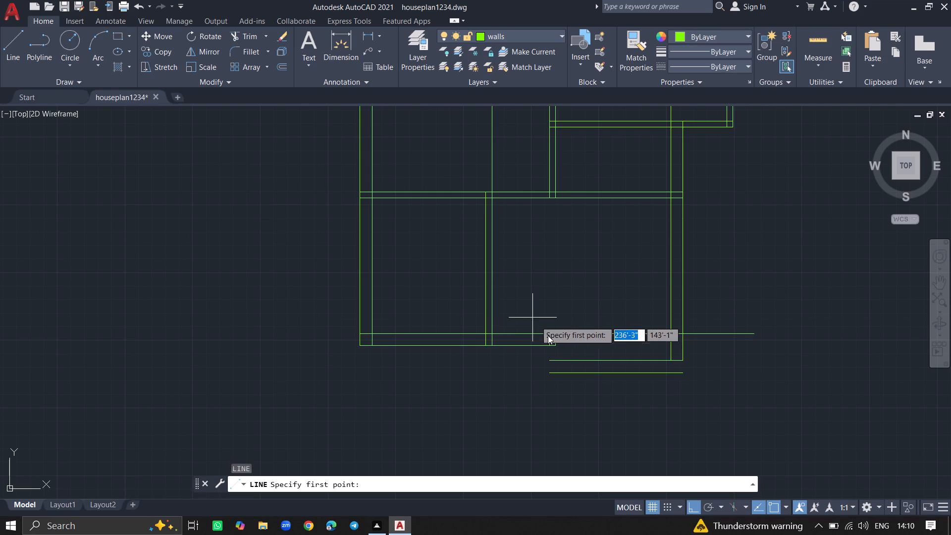
left_click(549, 361)
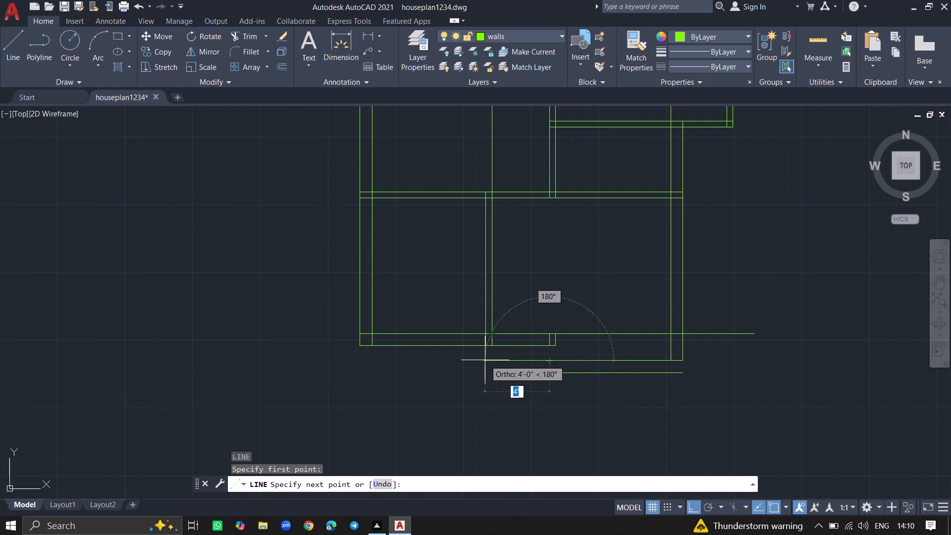
left_click(485, 360)
key("Return")
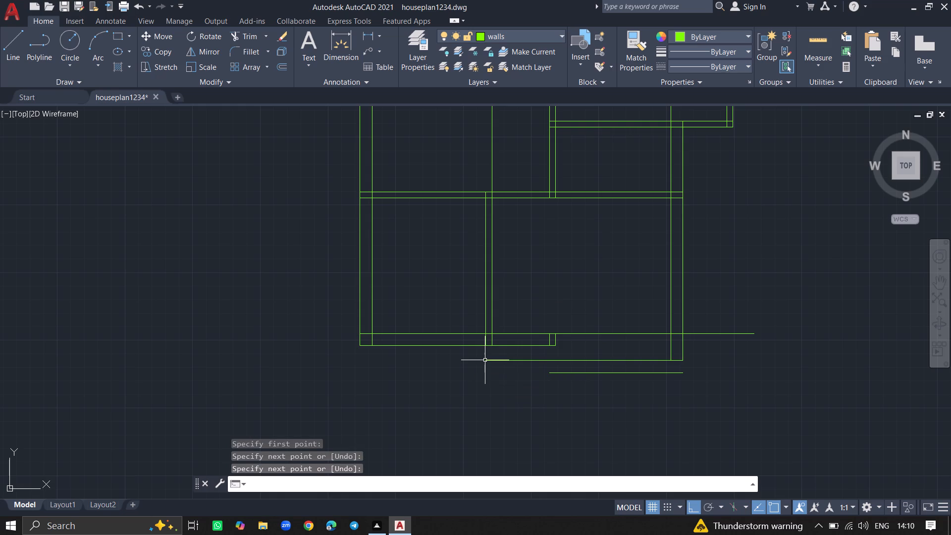
Extend both lines of the partition between the two south rooms down to the southeast room's inner bottom wall line.
type("ex")
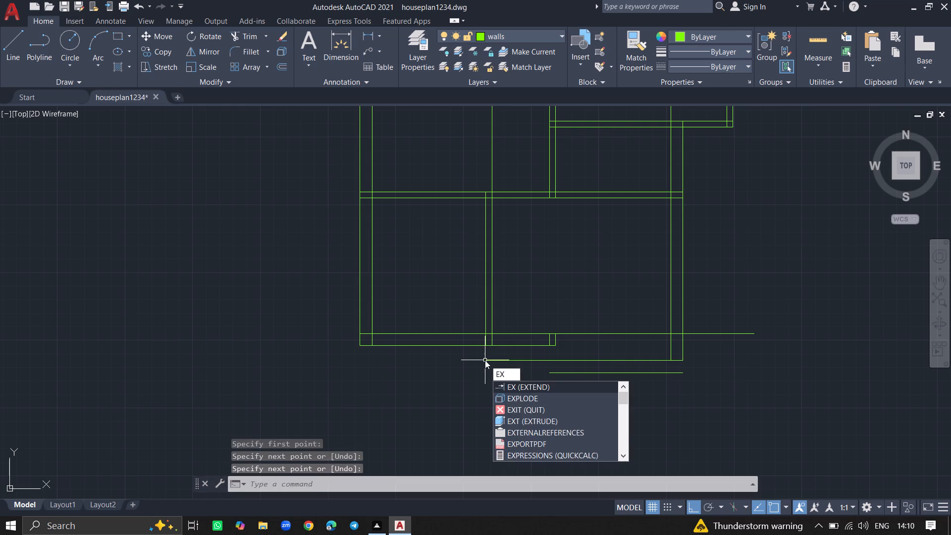
key("Return")
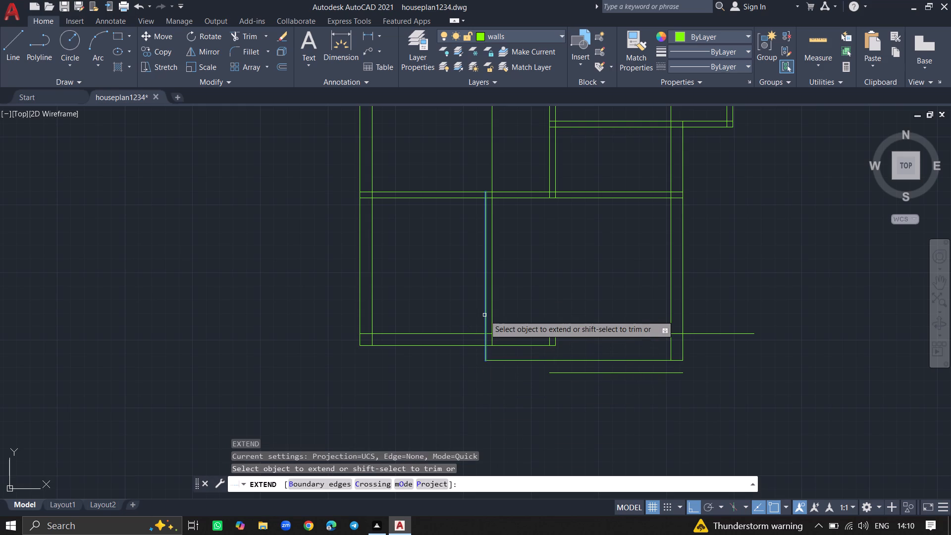
left_click(485, 315)
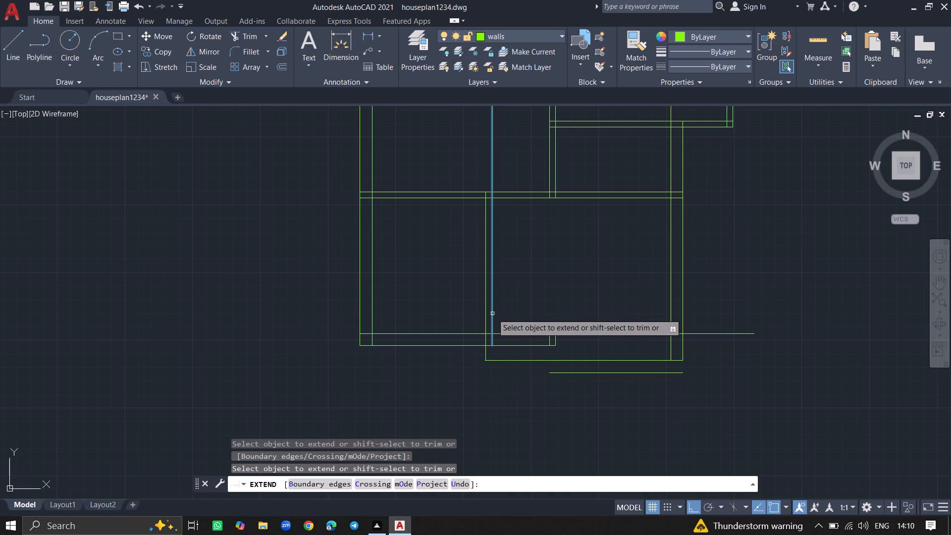
left_click(492, 314)
left_click(492, 323)
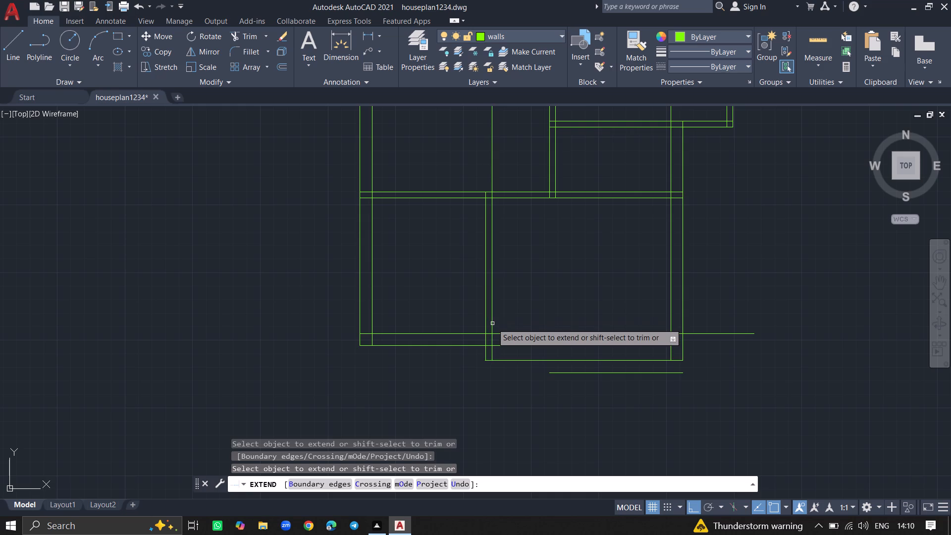
scroll(517, 315, "down", 2, "ctrl")
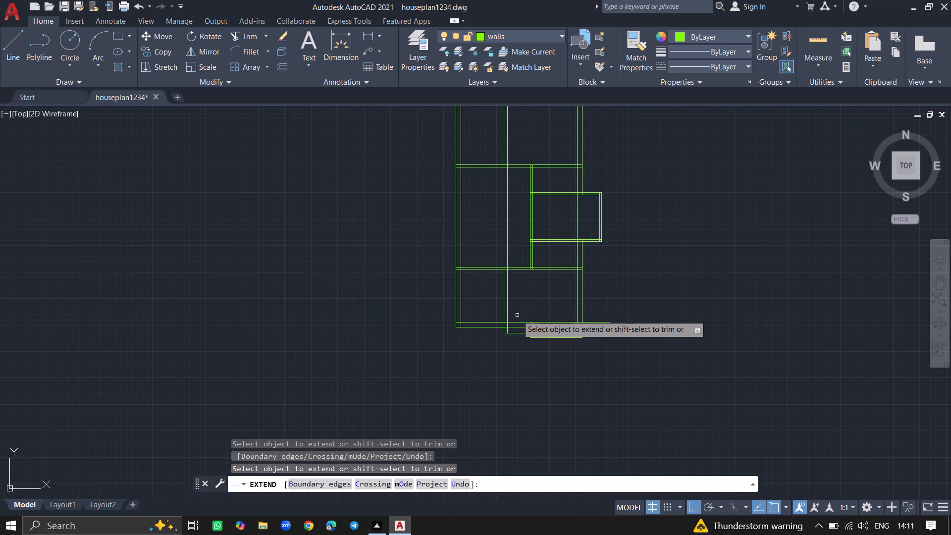
key("Return")
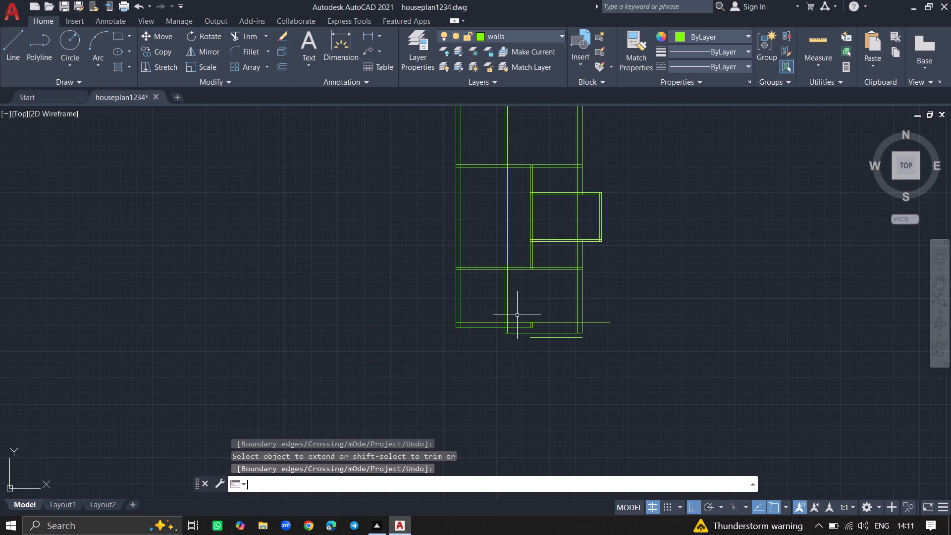
Draw a horizontal line about 4' long westward from the west end of the southeast room's outer bottom wall line.
scroll(482, 353, "up", 3, "ctrl")
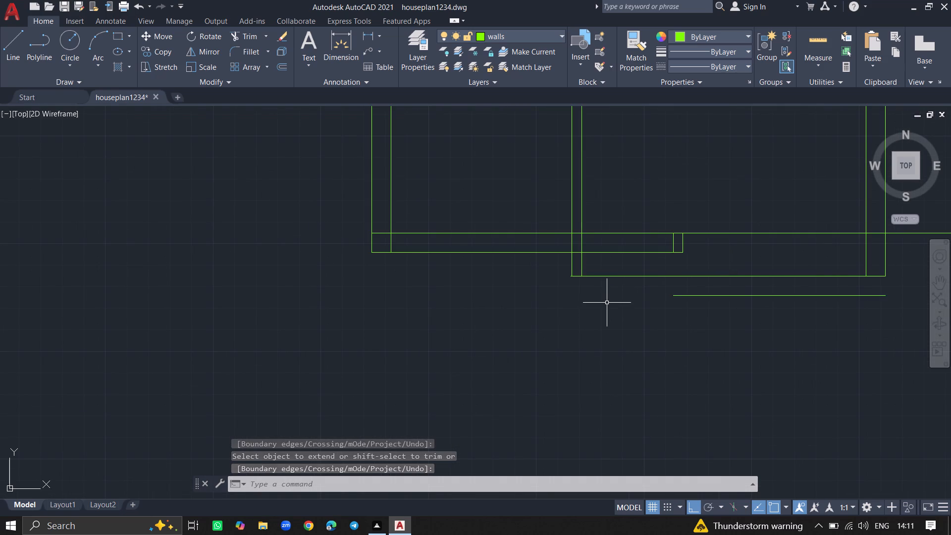
key("l")
key("Return")
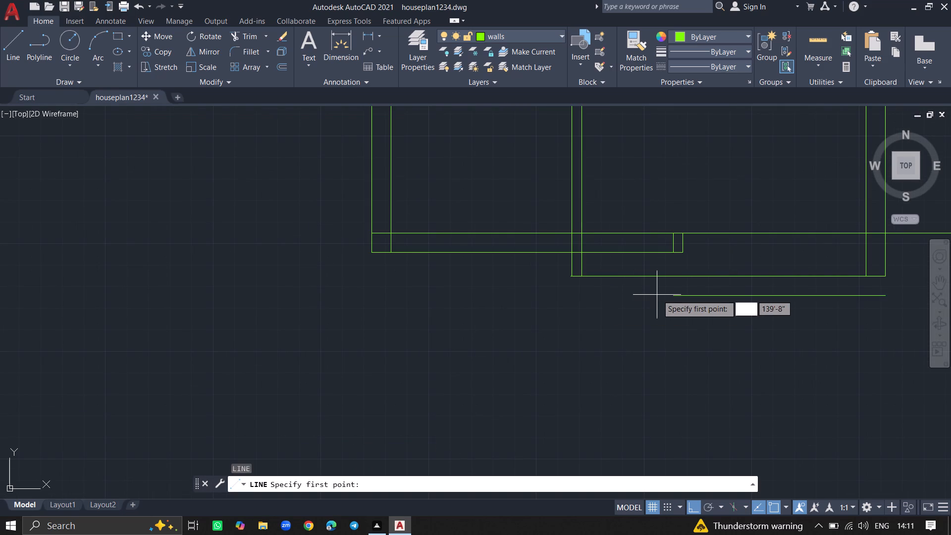
left_click(673, 296)
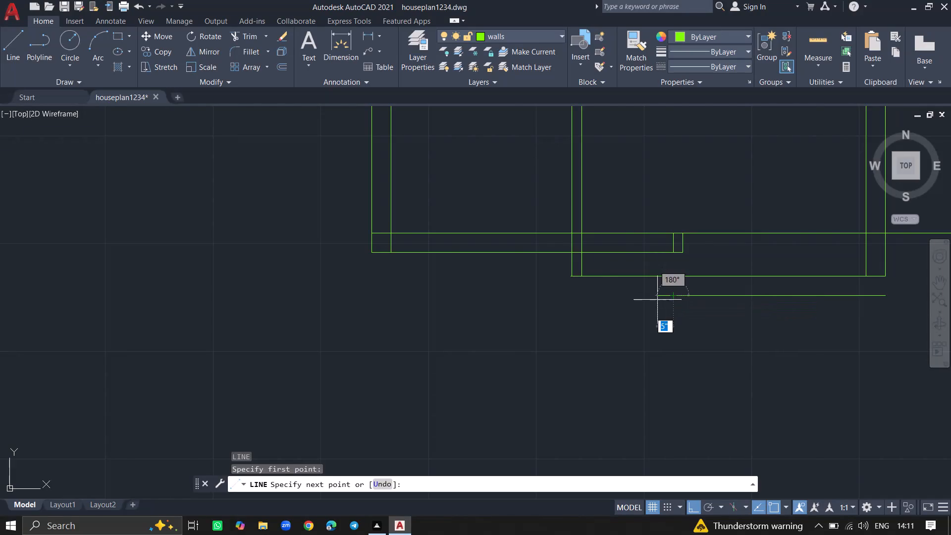
left_click(571, 295)
key("Return")
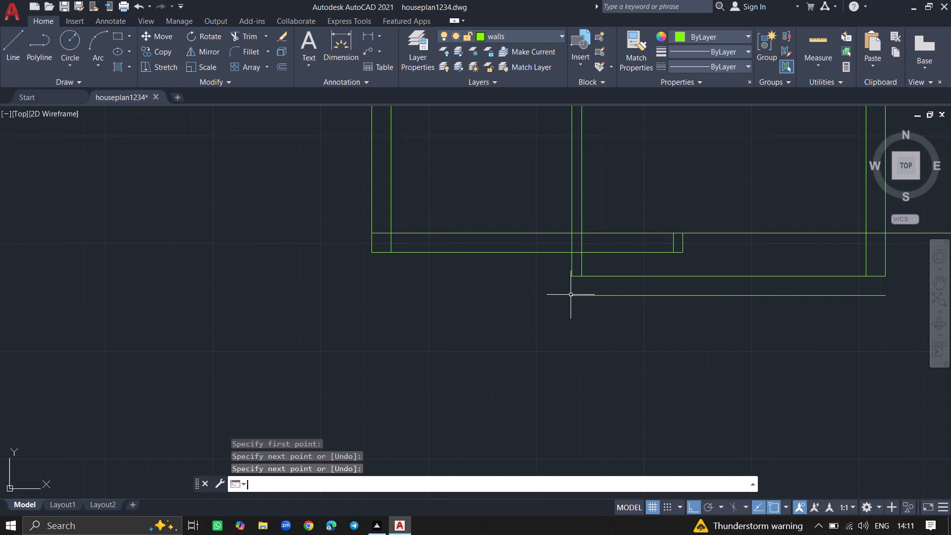
Extend the two partition lines and both east wall face lines down to the southeast room's outer bottom wall line.
type("ex")
key("Return")
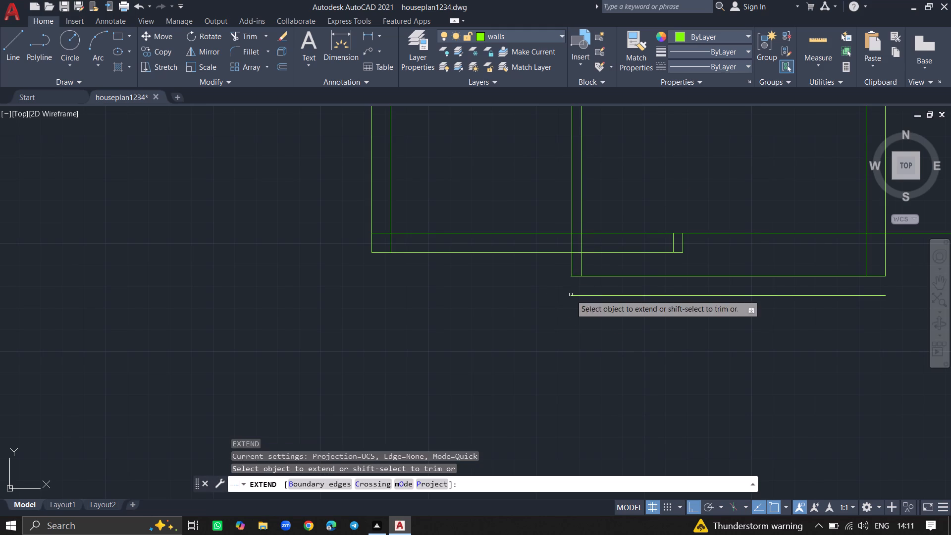
left_click(573, 271)
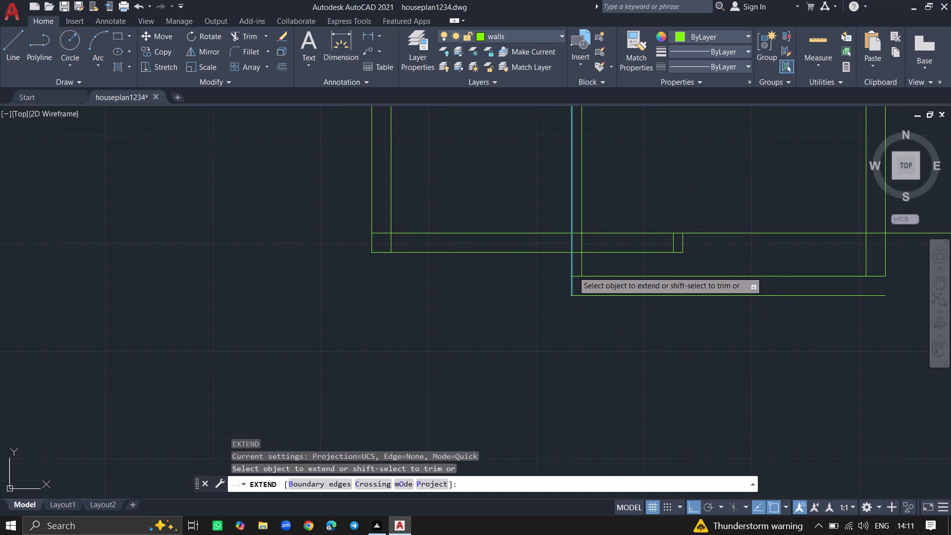
left_click(582, 266)
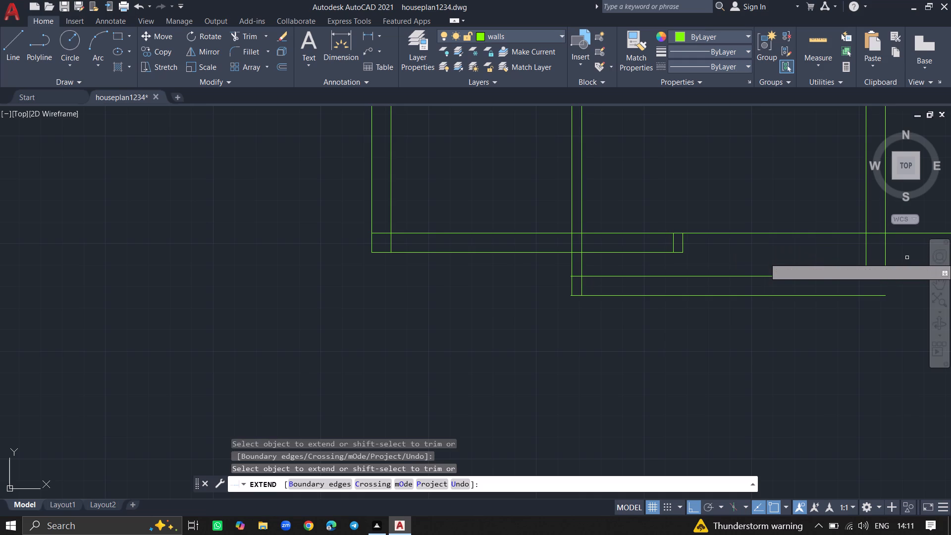
left_click(886, 261)
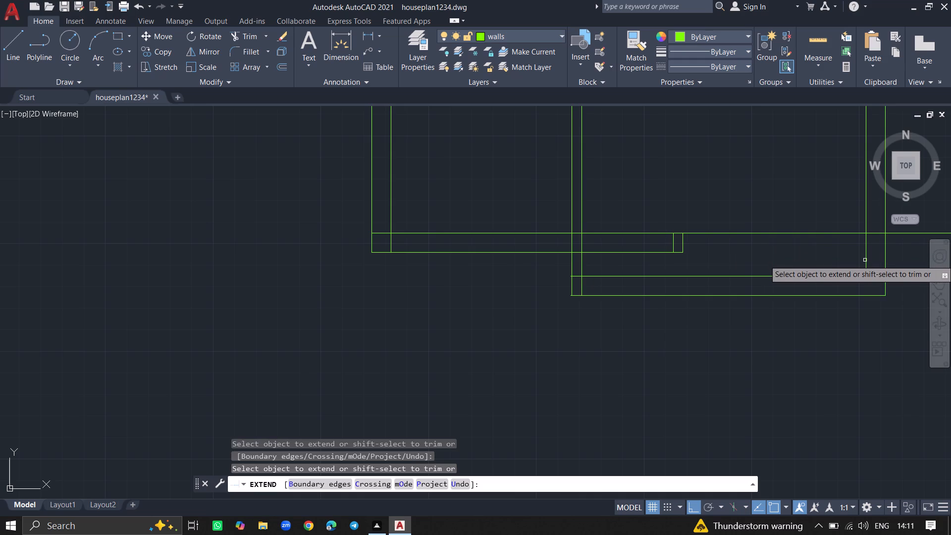
left_click(867, 260)
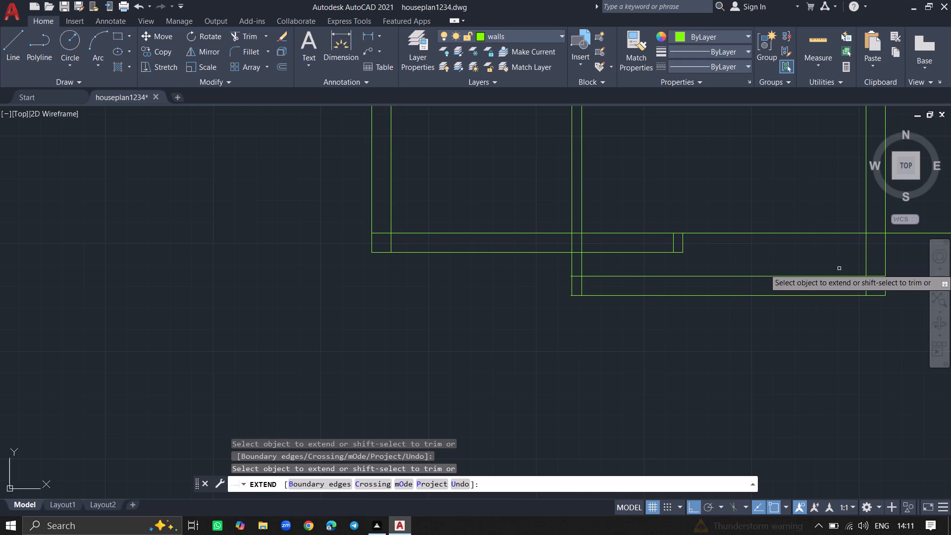
key("Return")
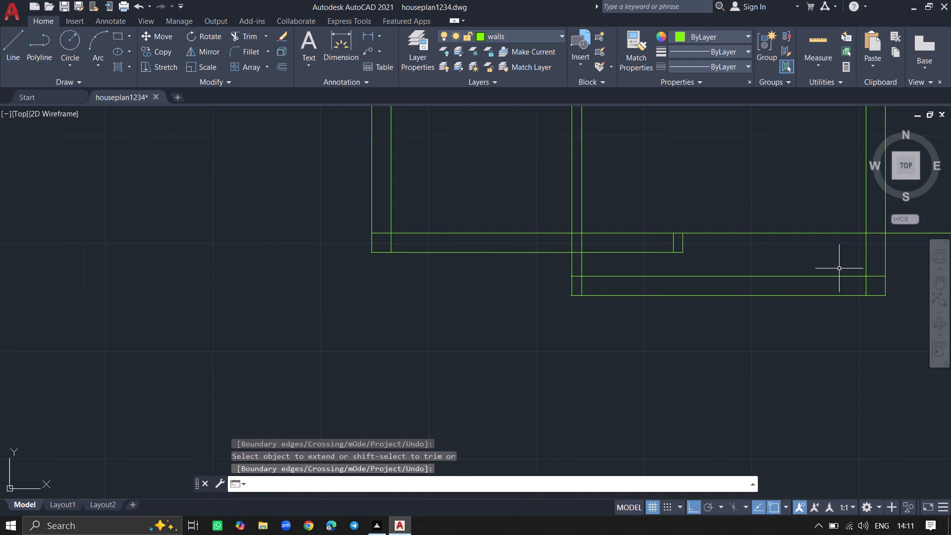
Trim the old bottom wall line across the southeast room, beyond the east wall and between the east wall faces.
type("trim")
key("Return")
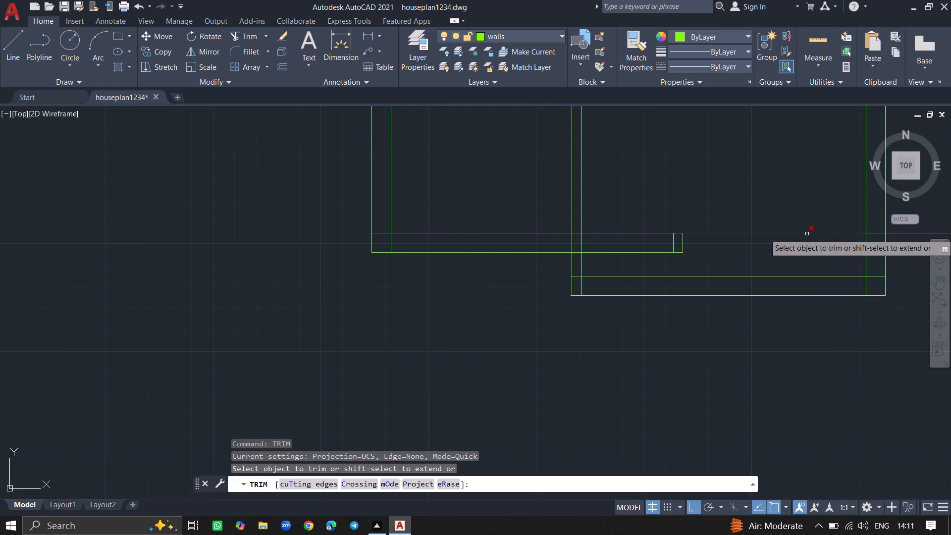
left_click(807, 234)
scroll(807, 234, "down", 1, "ctrl")
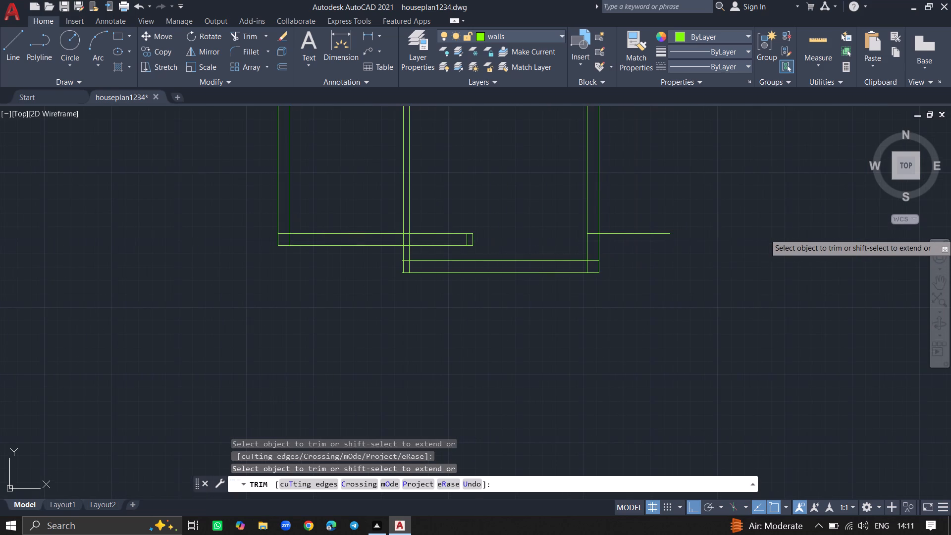
left_click(645, 234)
scroll(581, 219, "up", 5, "ctrl")
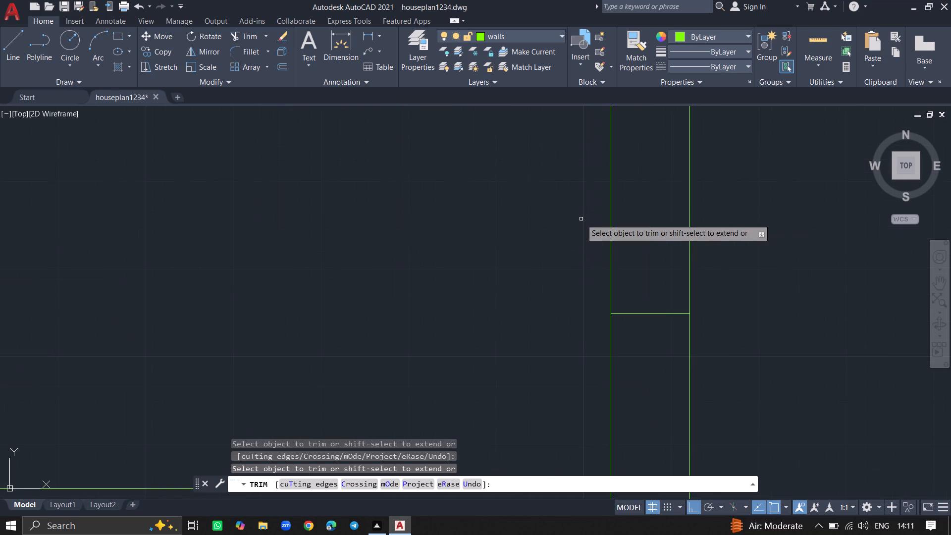
left_click(654, 312)
Trim away the remaining old bottom wall lines and short stub lines inside the southeast room, east of the partition.
scroll(523, 286, "down", 6, "ctrl")
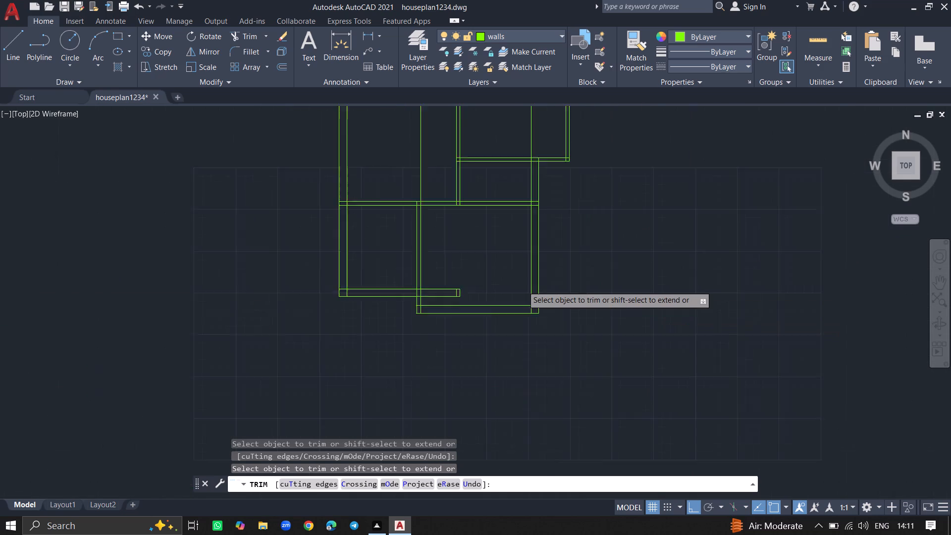
scroll(474, 290, "up", 4, "ctrl")
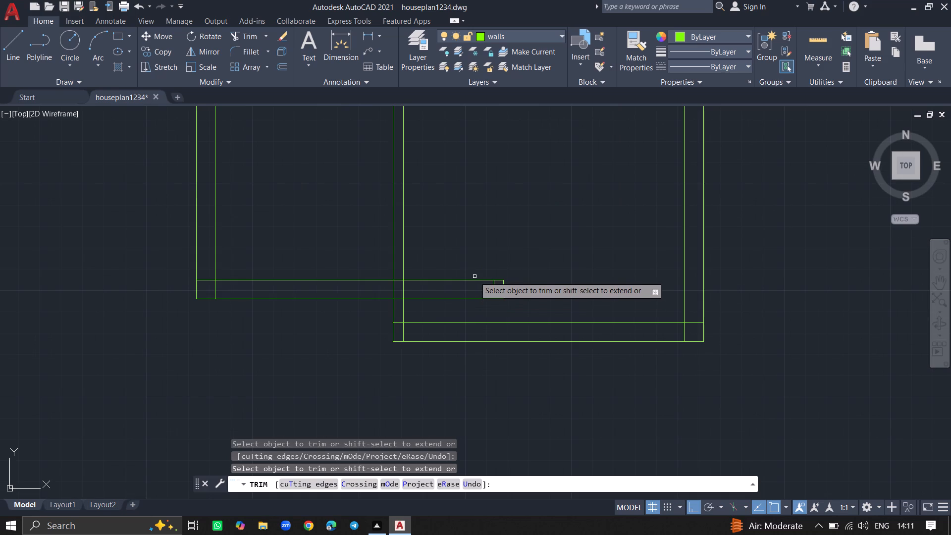
left_click(476, 283)
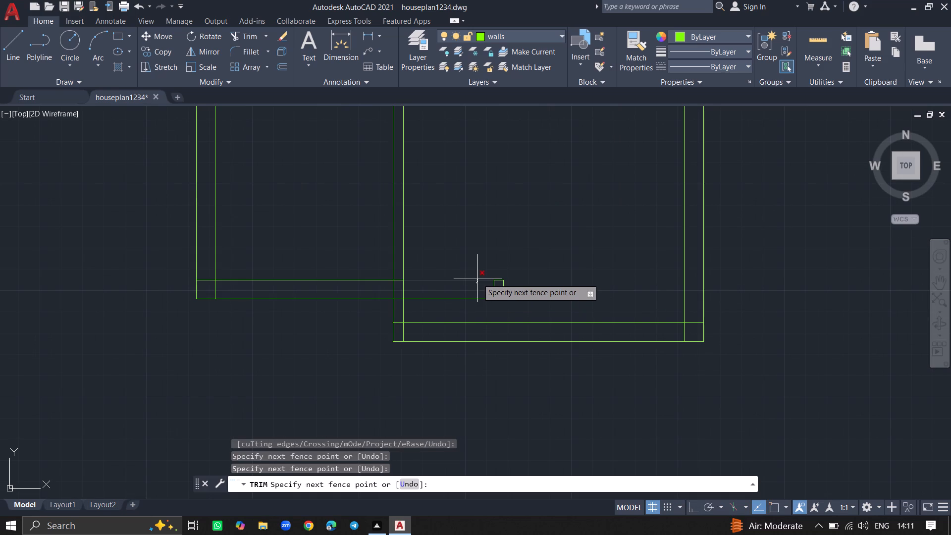
left_click(477, 278)
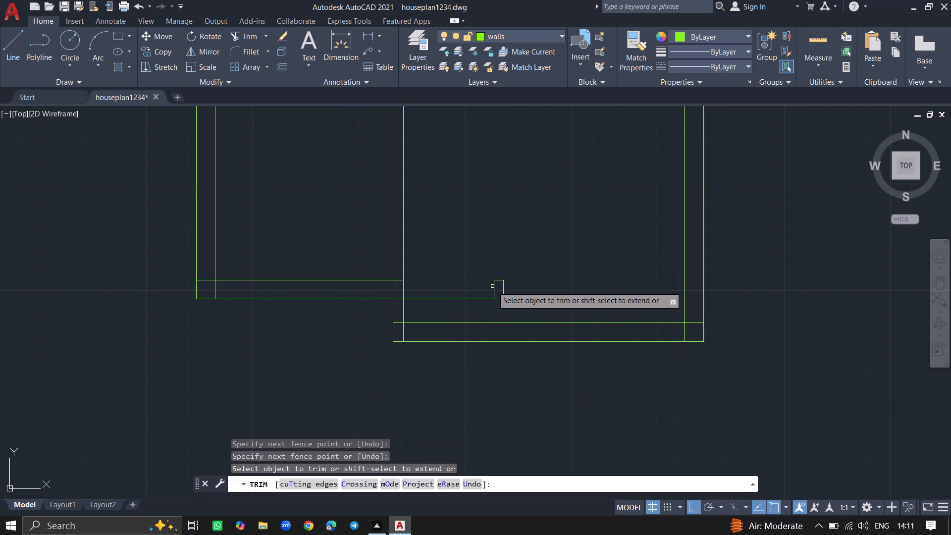
left_click(494, 286)
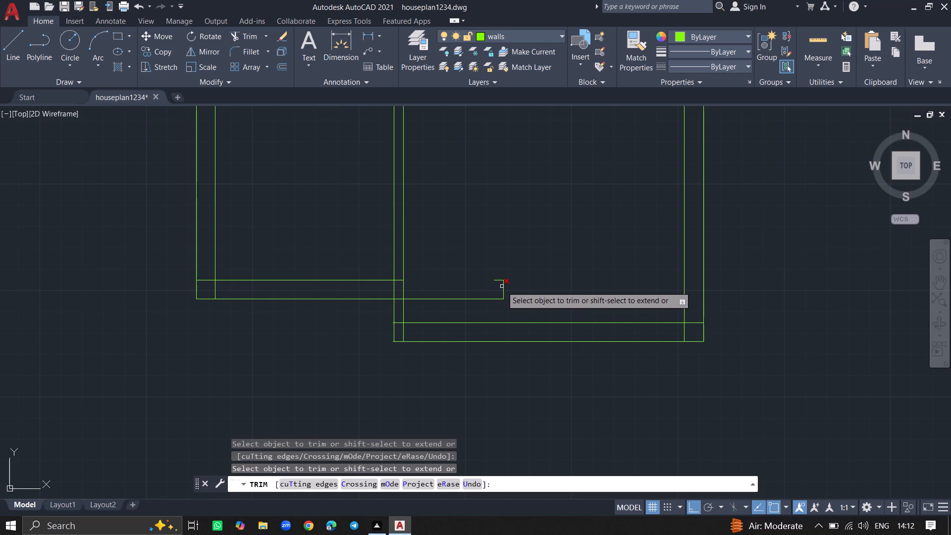
left_click(502, 286)
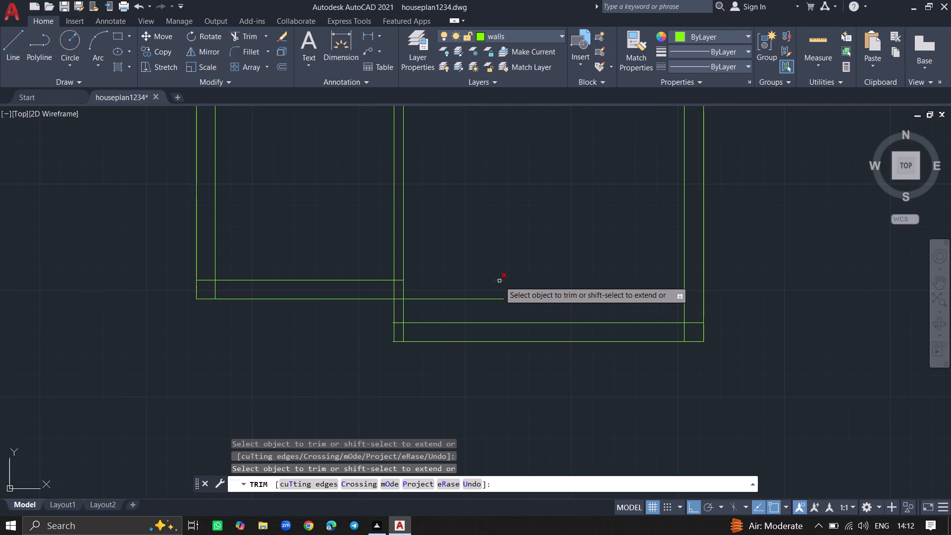
left_click(499, 280)
left_click(493, 299)
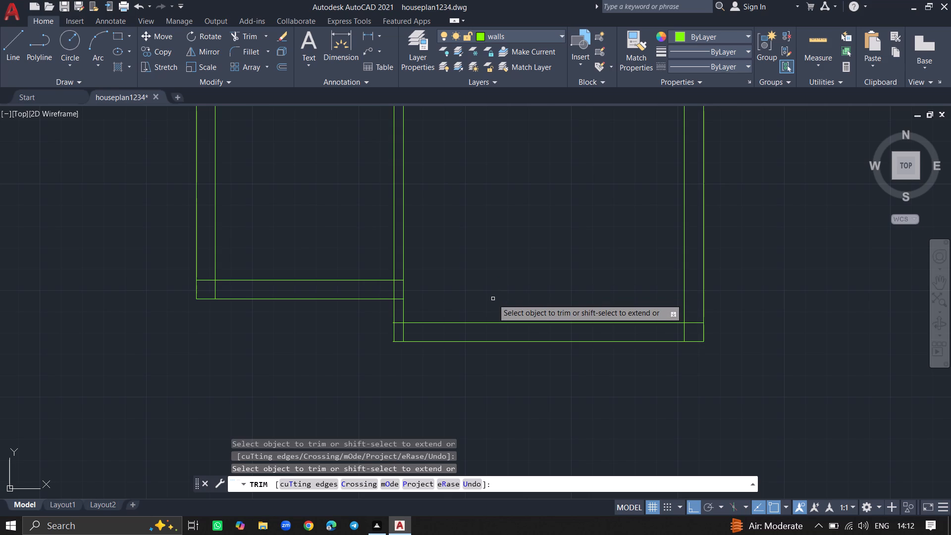
key("Return")
Trim the vertical line crossing the large middle room between its upper and lower partitions.
scroll(493, 299, "down", 6, "ctrl")
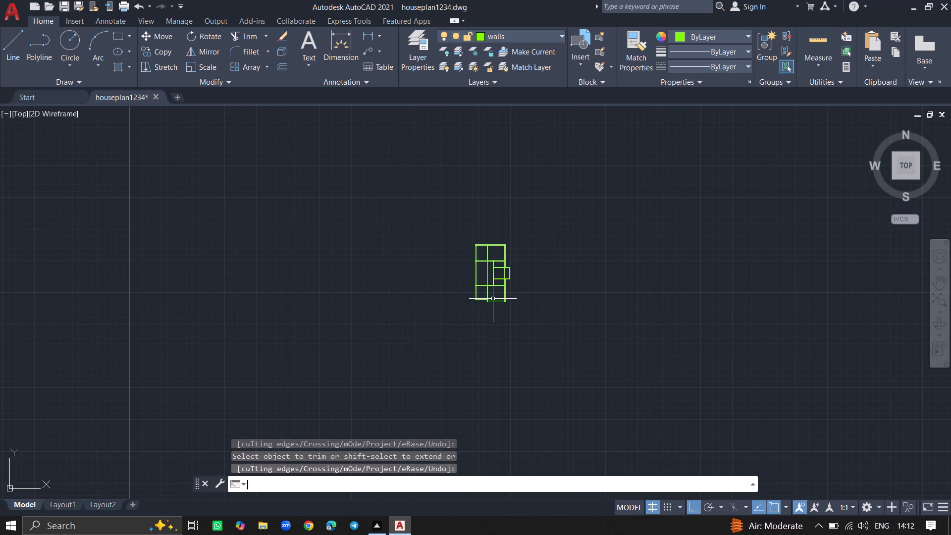
scroll(485, 261, "up", 2, "ctrl")
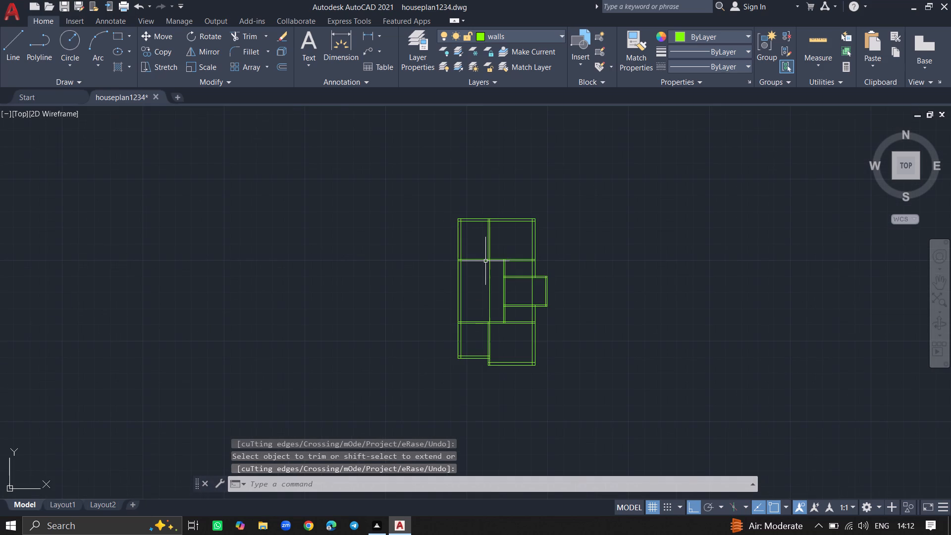
scroll(471, 309, "up", 6, "ctrl")
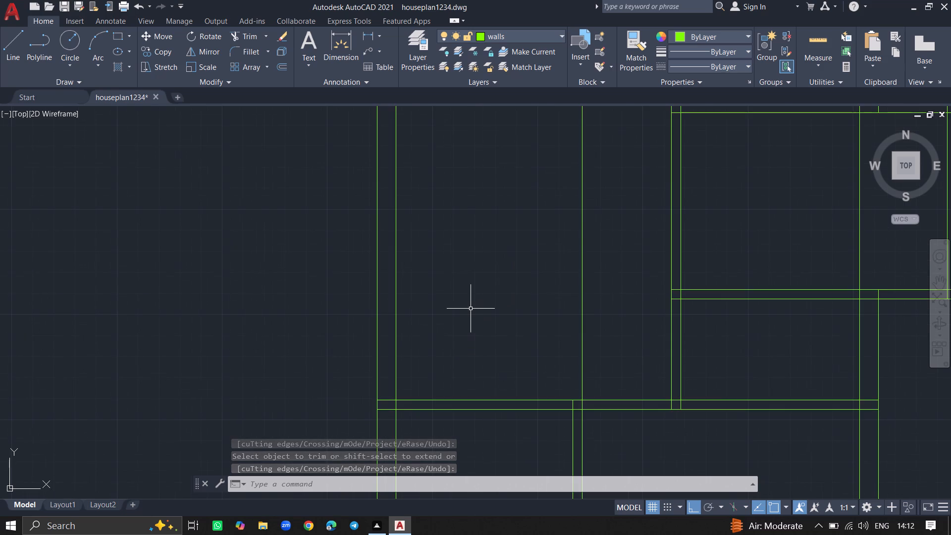
type("trim")
key("Return")
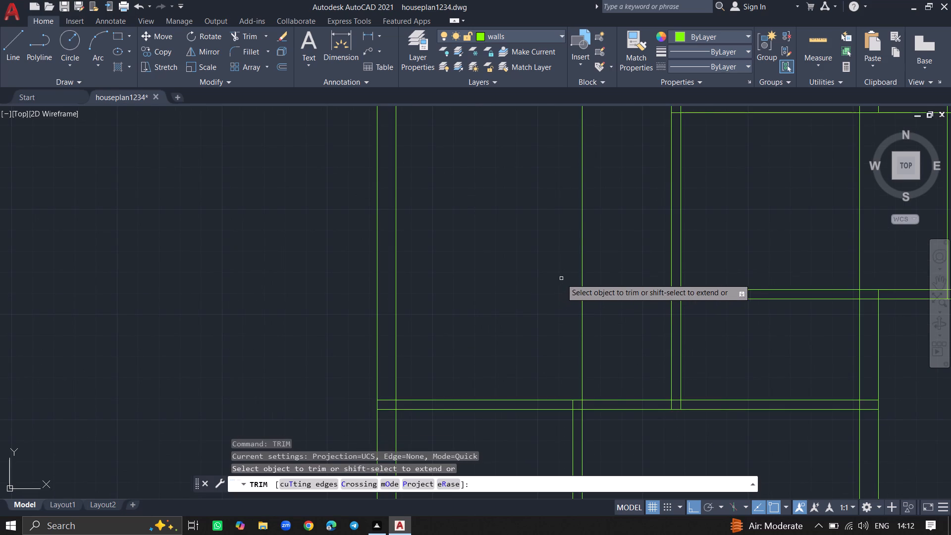
left_click(581, 268)
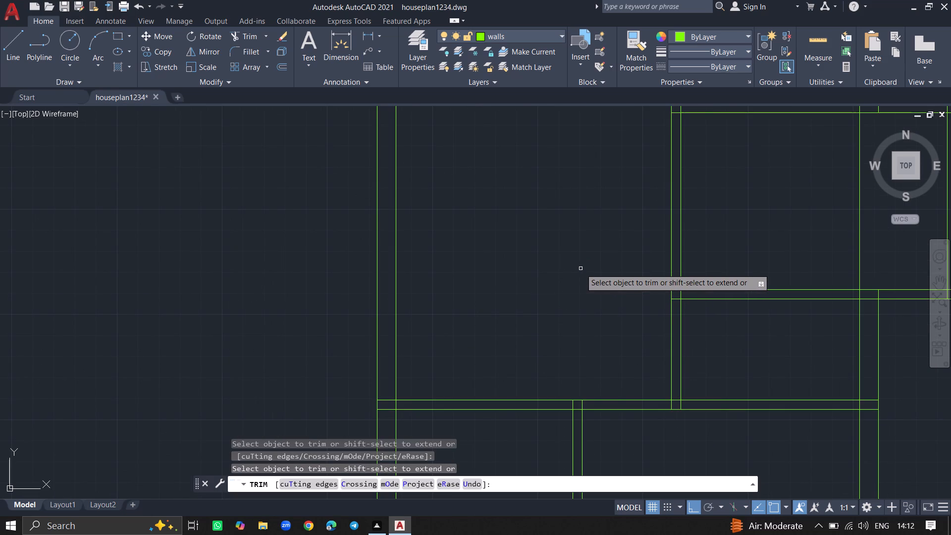
scroll(581, 268, "down", 2, "ctrl")
key("Return")
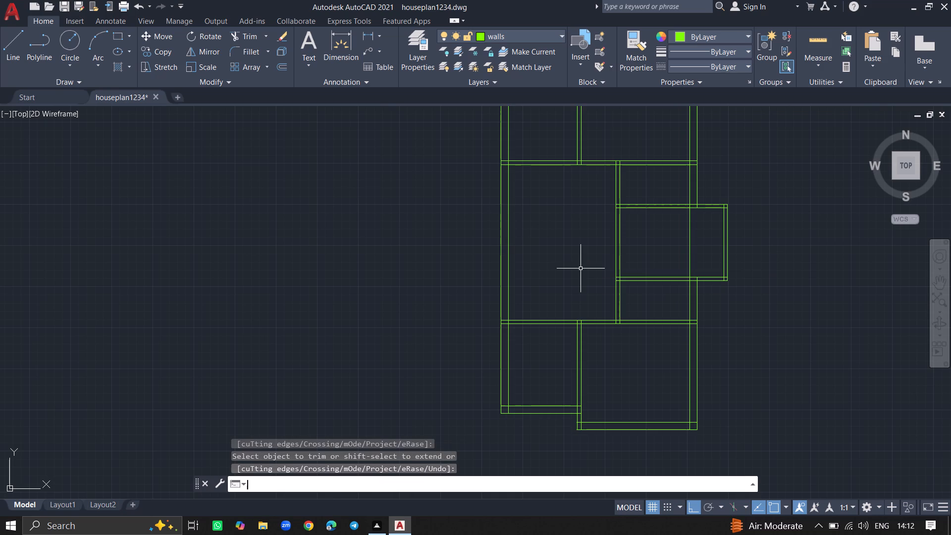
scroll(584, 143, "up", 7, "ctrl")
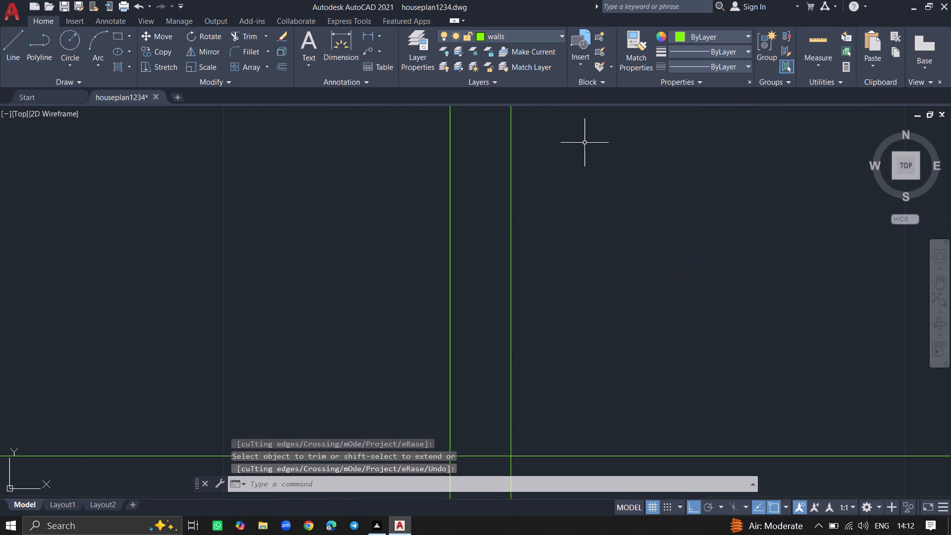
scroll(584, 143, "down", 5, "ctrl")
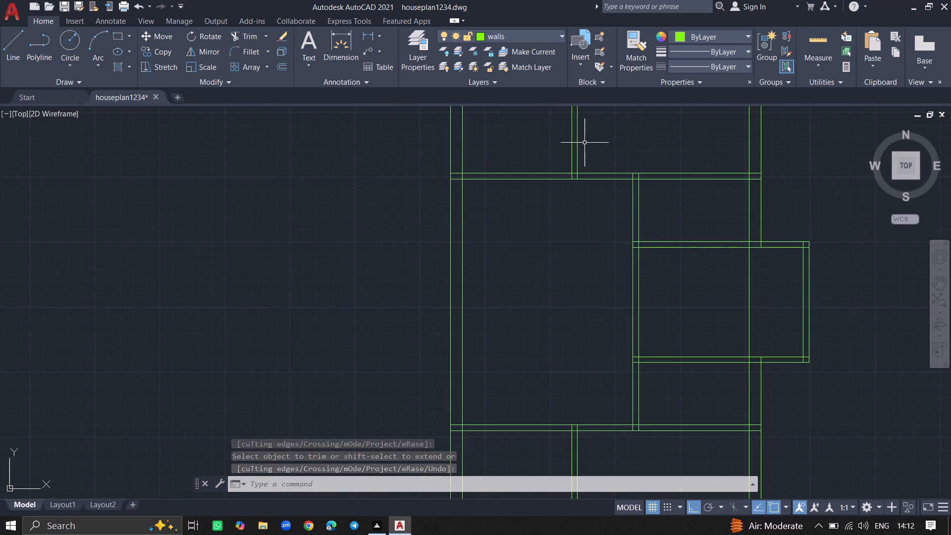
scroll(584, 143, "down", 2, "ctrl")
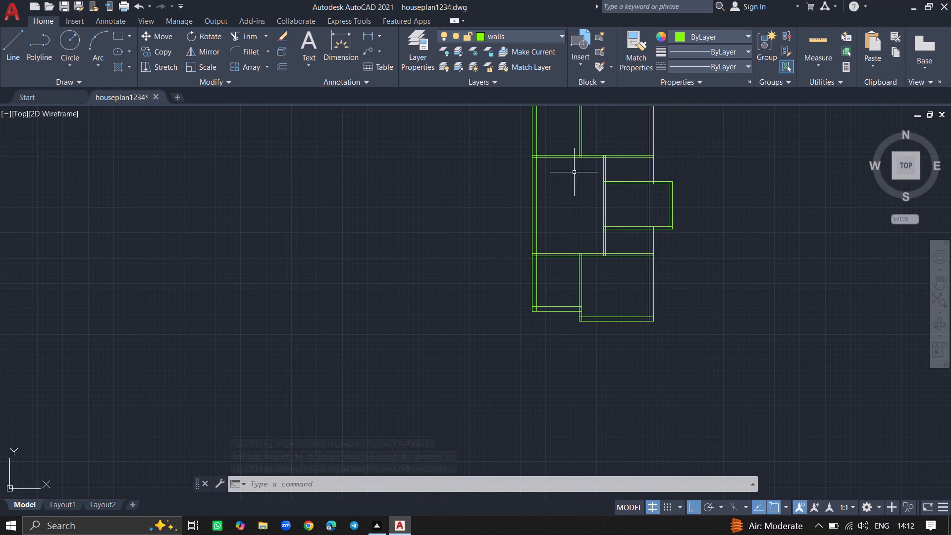
Make the doors layer the current layer.
scroll(574, 172, "down", 4, "ctrl")
scroll(565, 148, "up", 3, "ctrl")
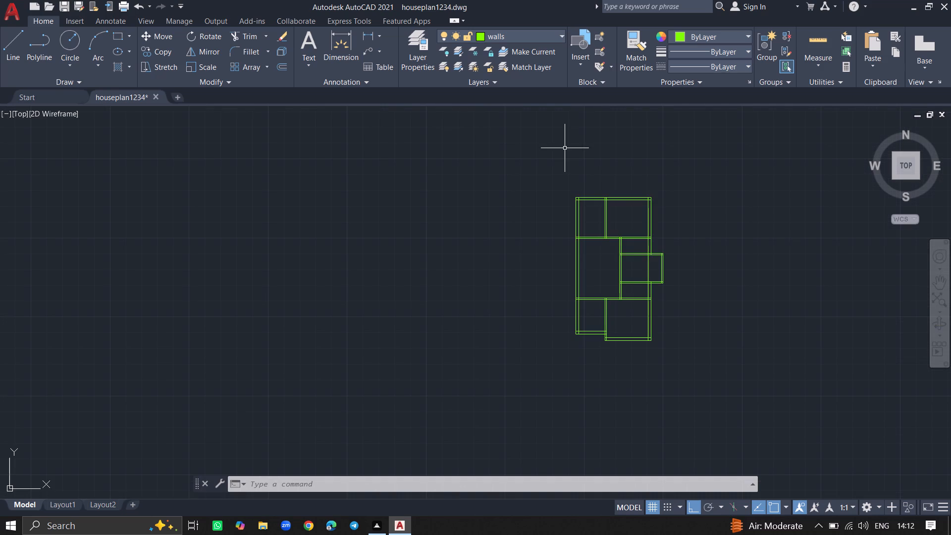
scroll(599, 244, "up", 2, "ctrl")
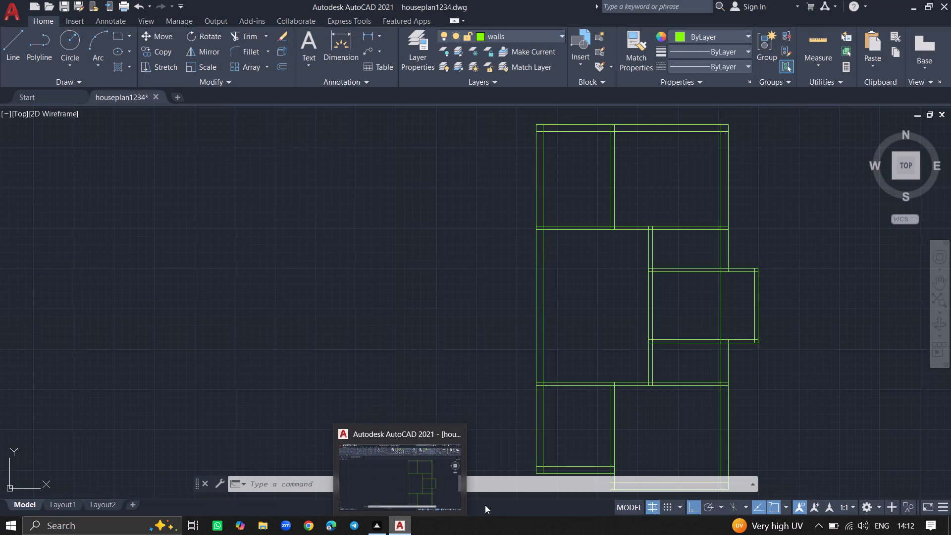
double_click(423, 67)
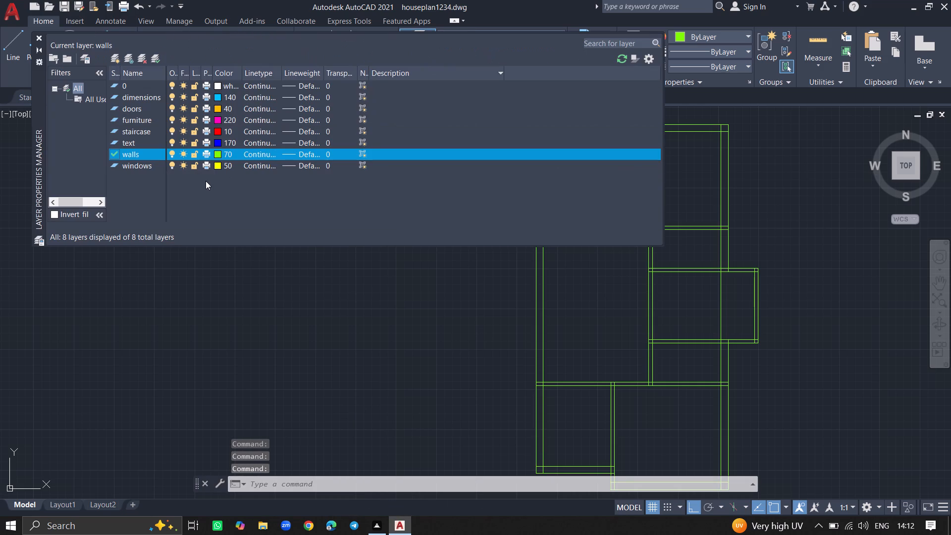
double_click(140, 110)
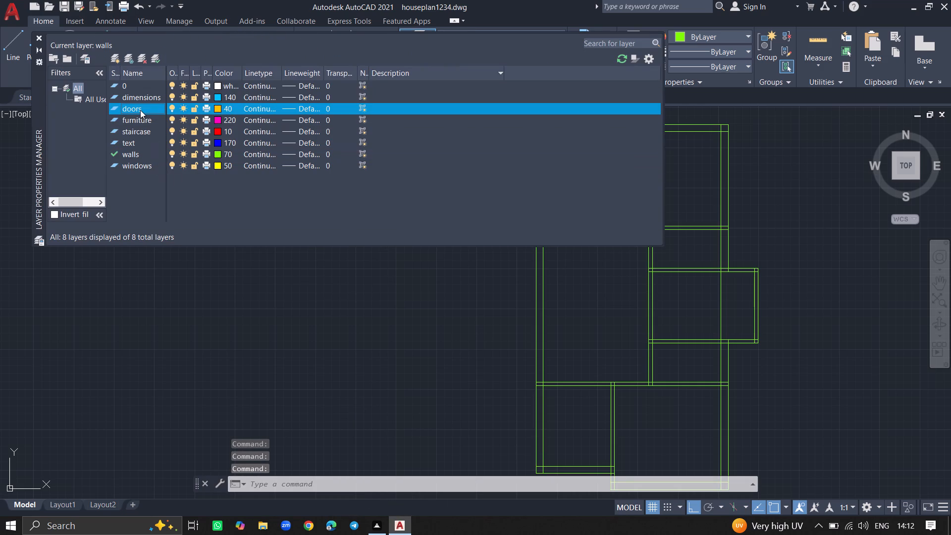
left_click(37, 36)
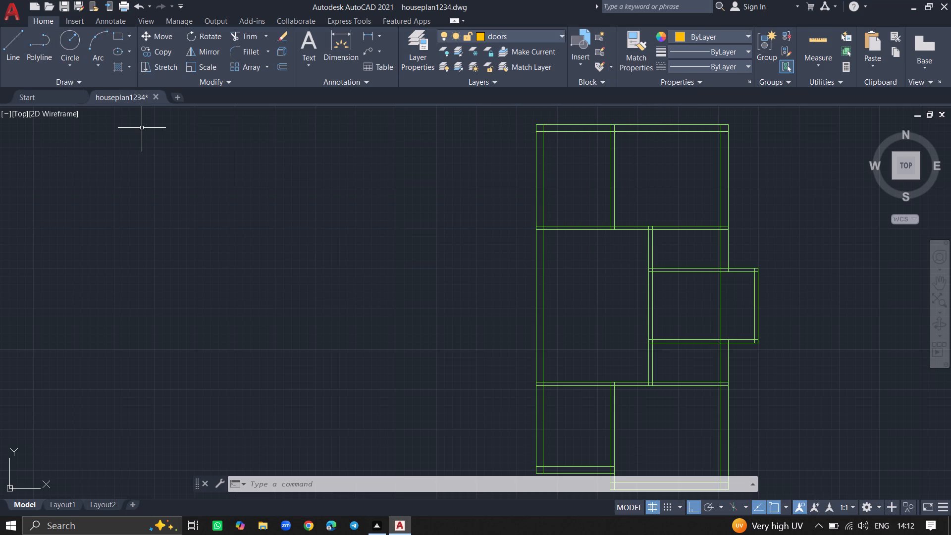
Insert the Door - Imperial block from the architectural tool palette in the empty area west of the house plan.
key("ctrl+3")
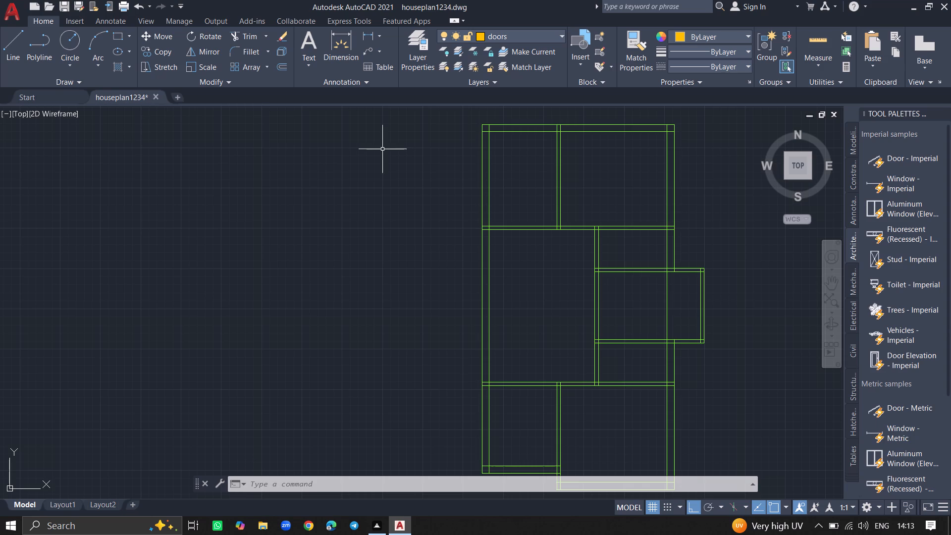
left_click(872, 163)
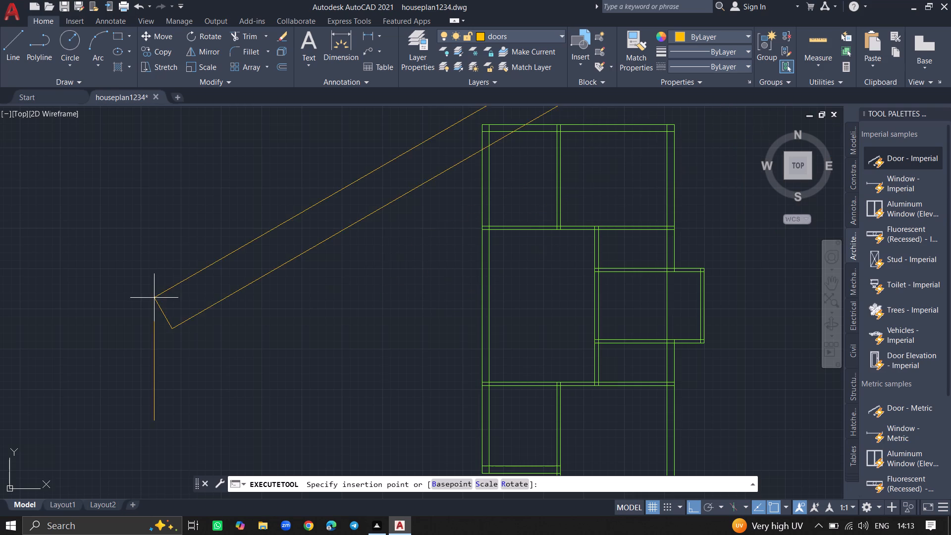
left_click(147, 355)
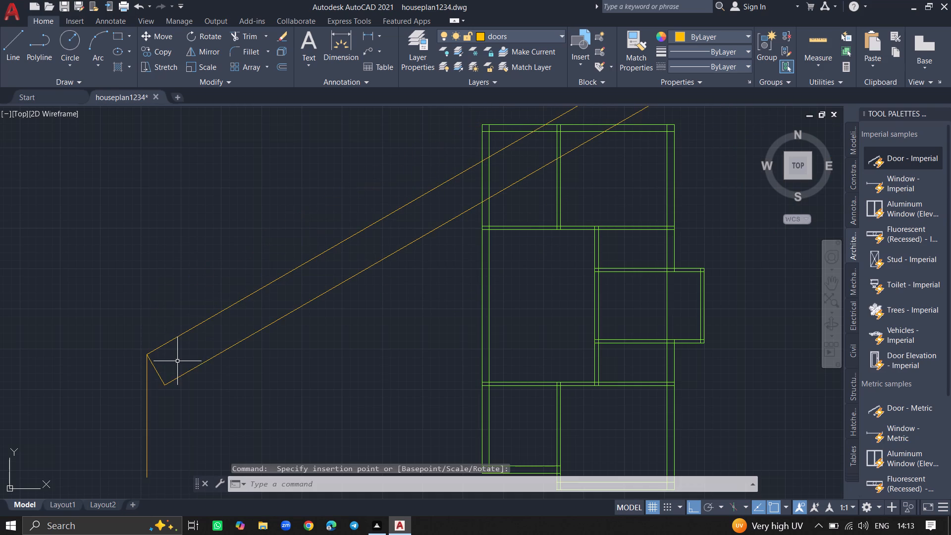
Set the inserted door block's opening angle to Open 90º.
left_click(181, 374)
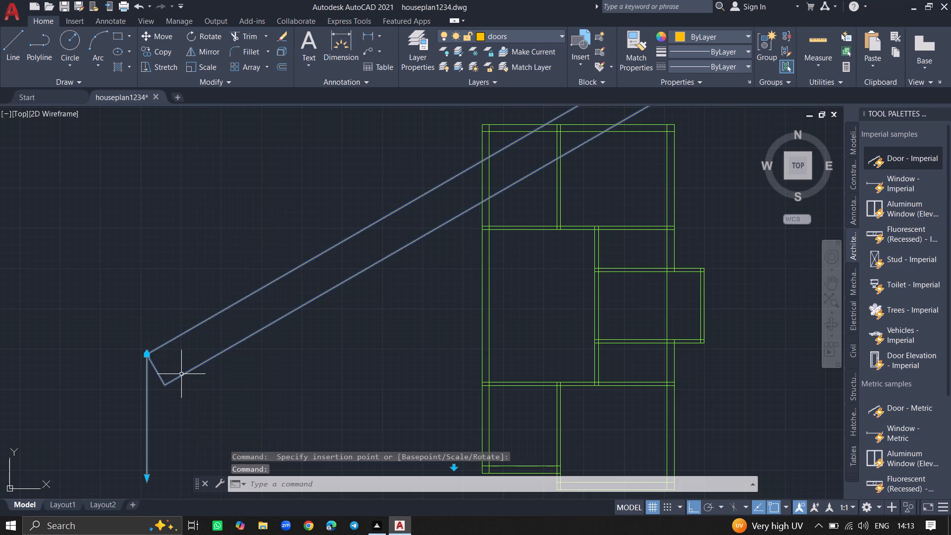
scroll(162, 306, "down", 2, "ctrl")
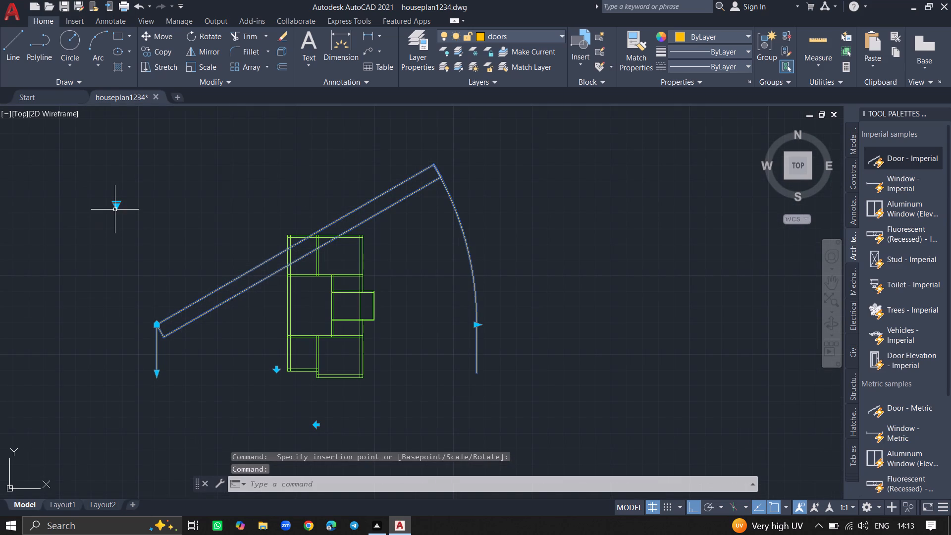
left_click(115, 206)
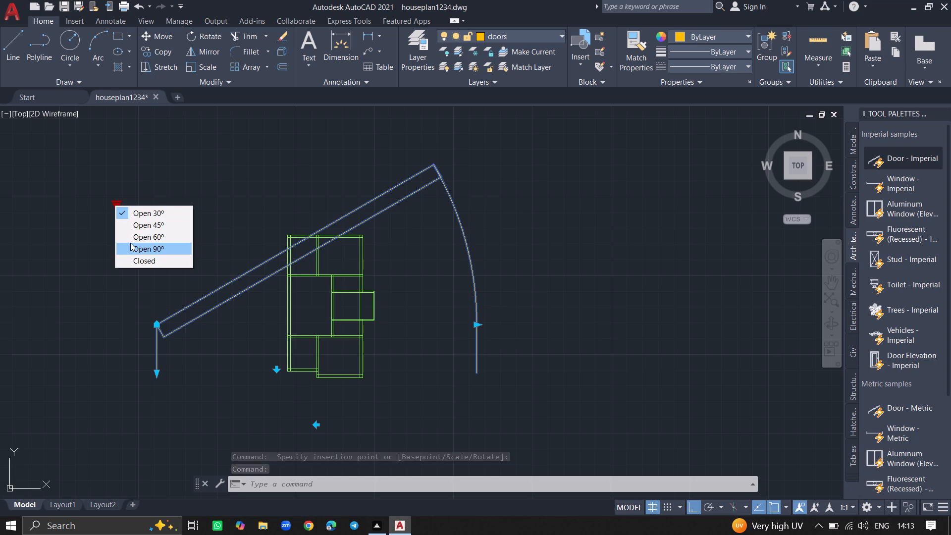
left_click(130, 243)
key("Escape")
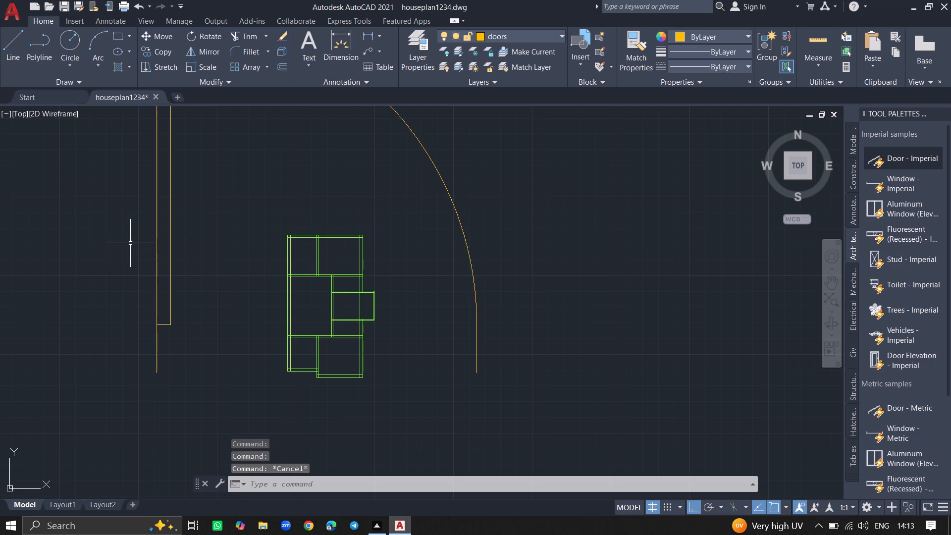
Scale the oversized door block down freehand from a base point on its leaf, until it fits within a room's width.
type("sc")
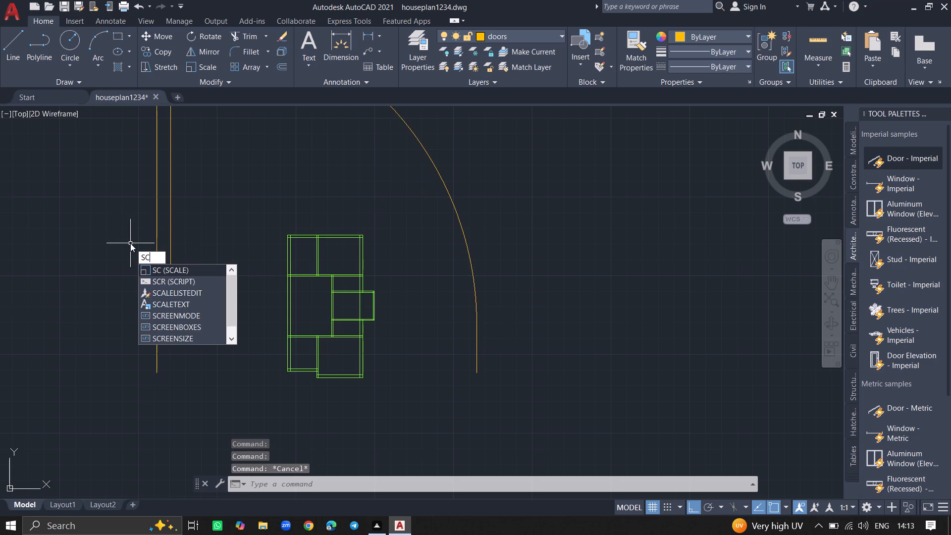
key("Return")
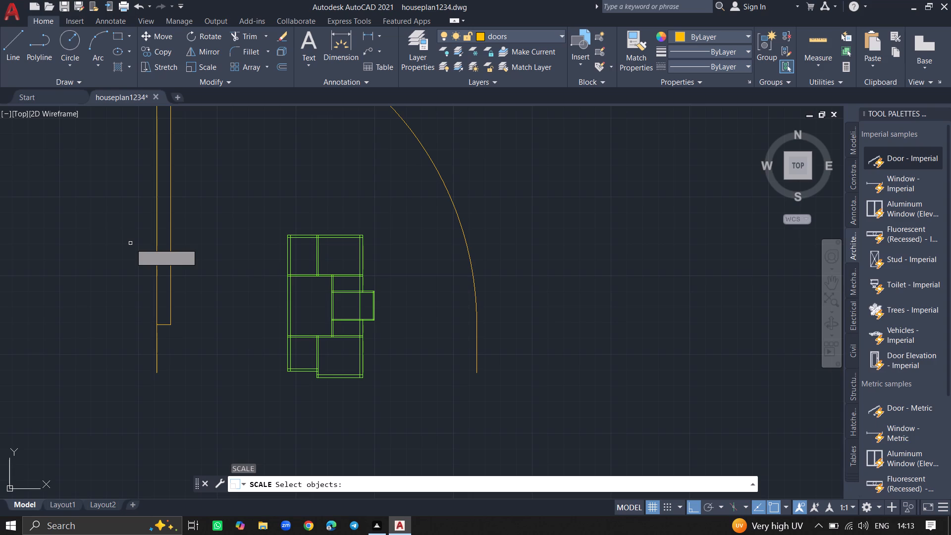
left_click(155, 232)
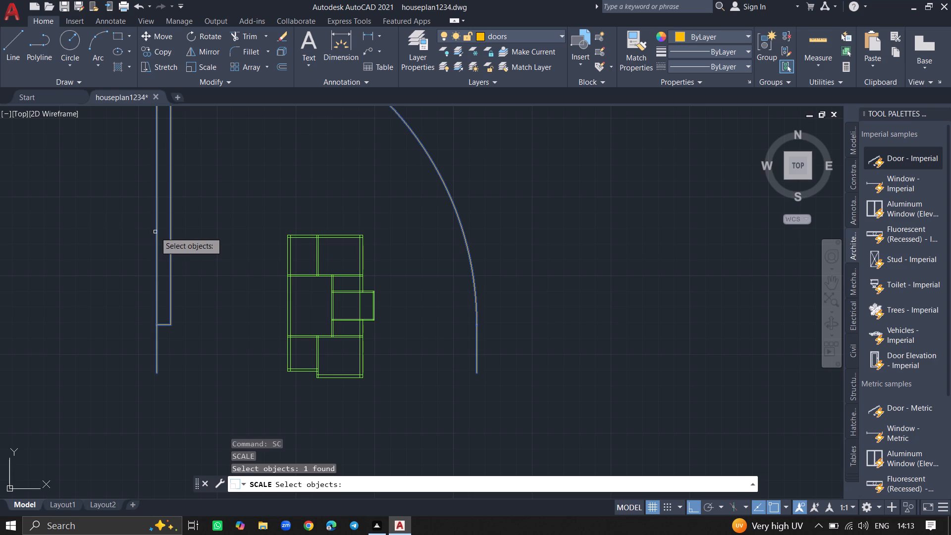
key("Return")
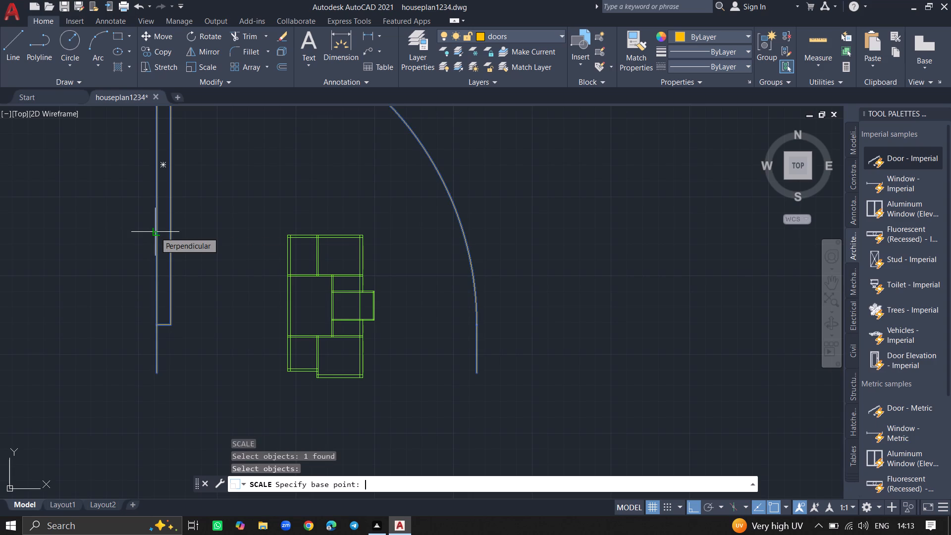
left_click(155, 232)
left_click(155, 232)
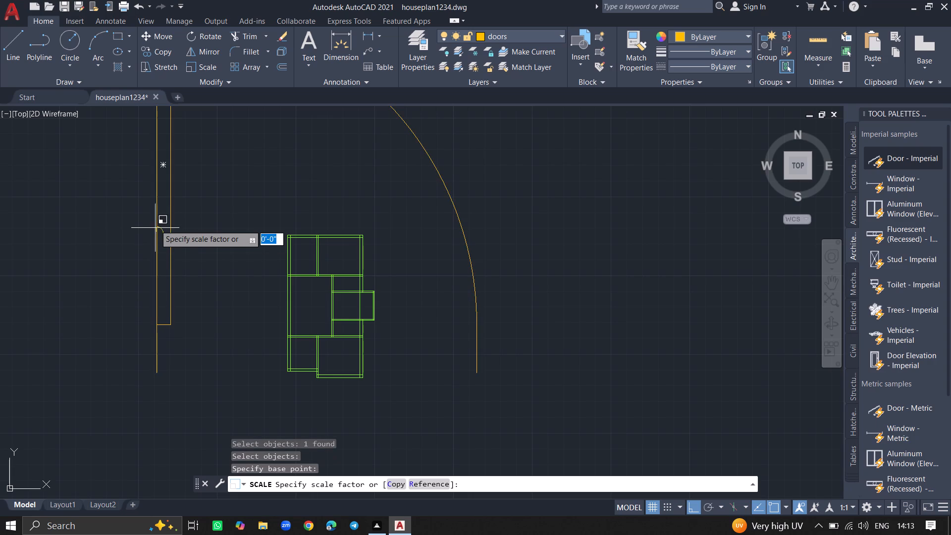
left_click(156, 220)
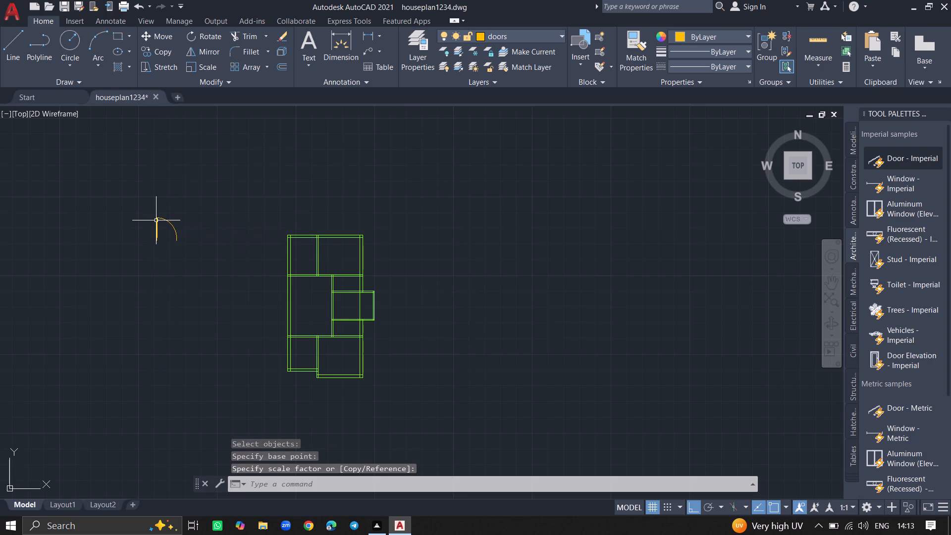
With Ortho off, move the door by its leaf's top end about 44'-4" into the northeast room, just east of the partition.
left_click(156, 220)
type("mo")
type("ve")
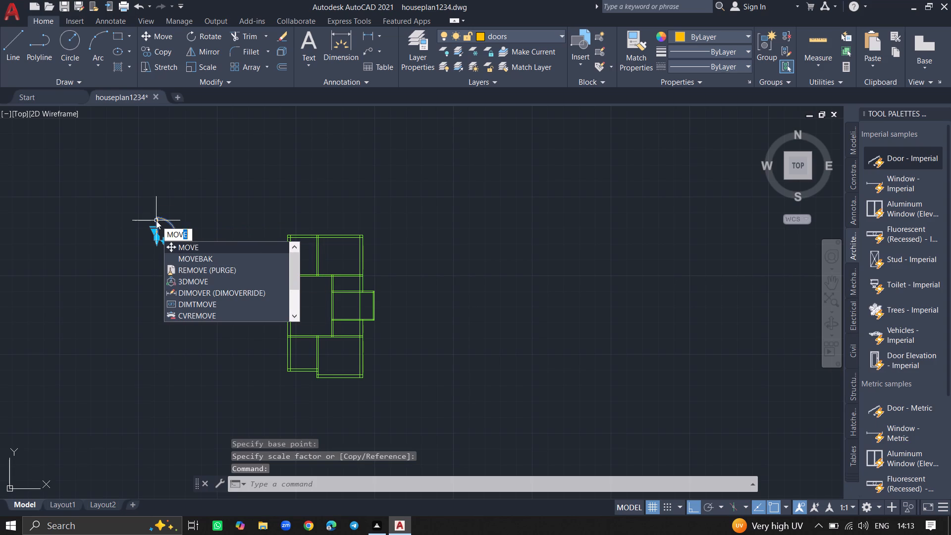
key("Return")
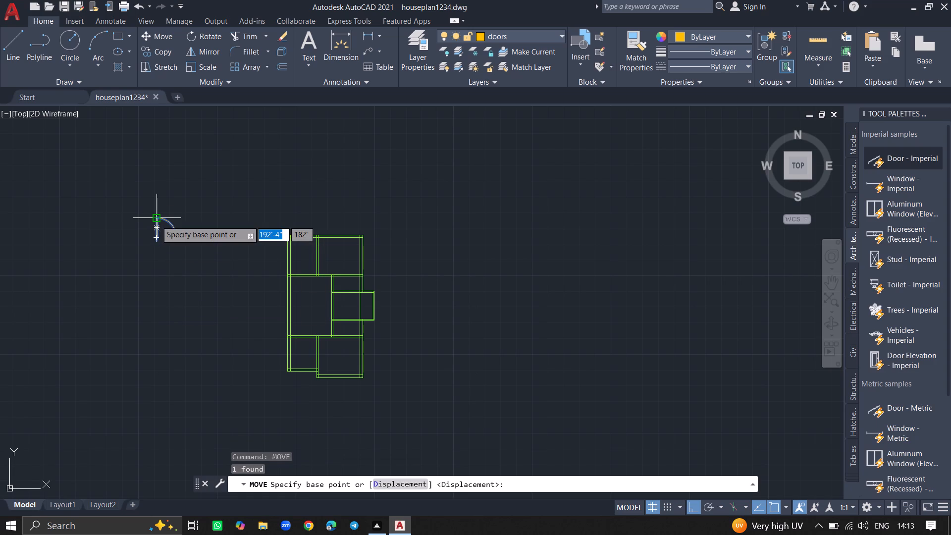
left_click(156, 220)
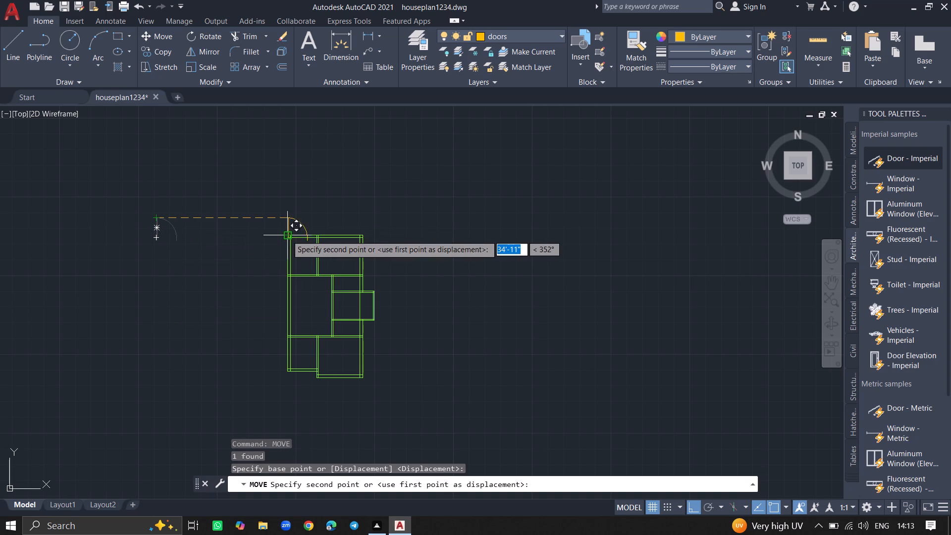
key("F8")
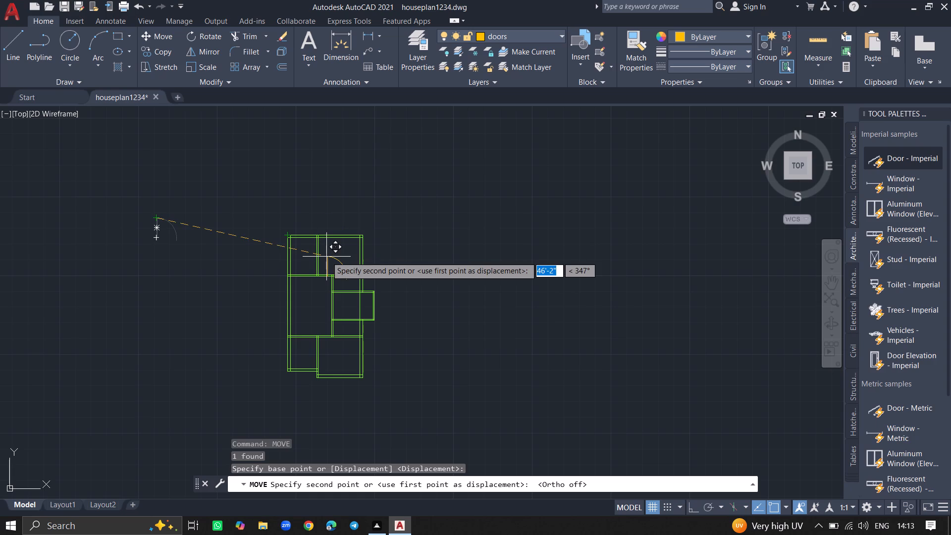
scroll(326, 257, "up", 4, "ctrl")
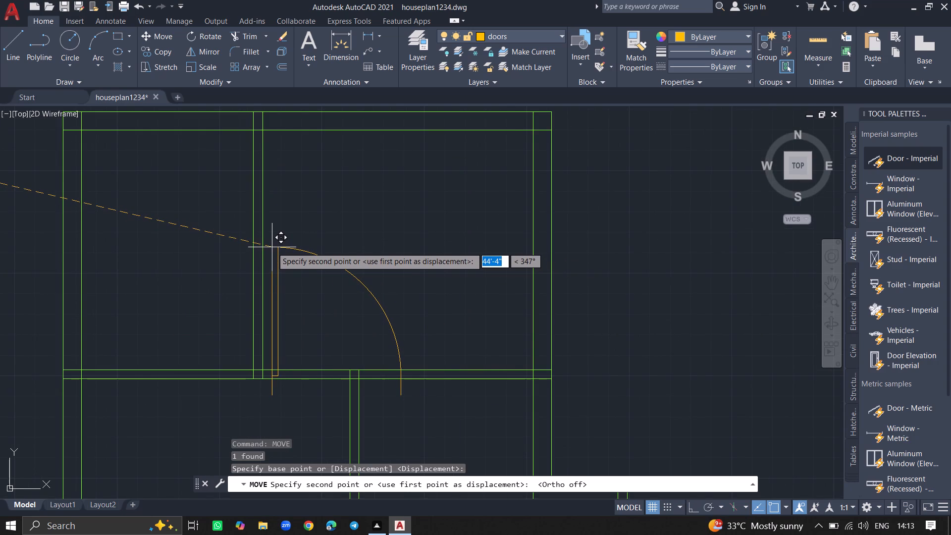
left_click(272, 247)
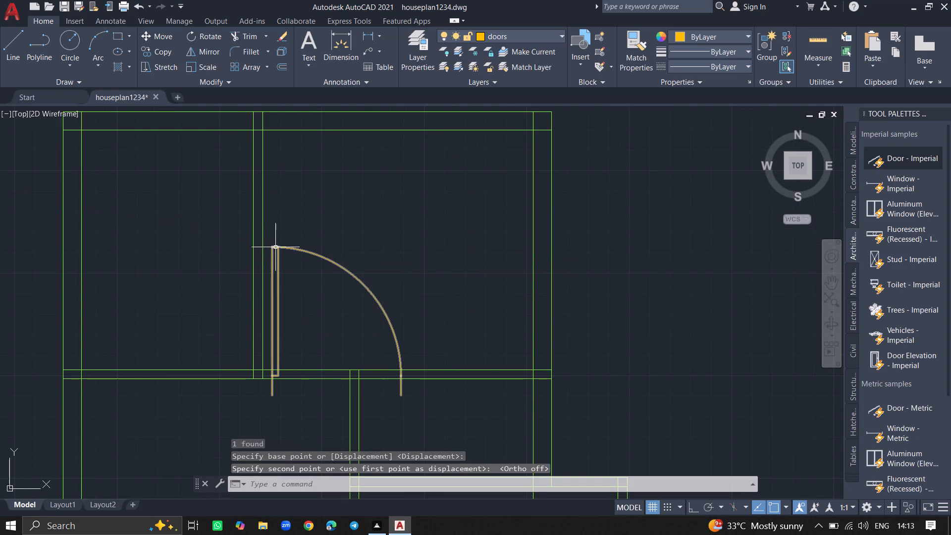
Scale the door down again freehand from the top end of its leaf, to roughly a third of its size.
left_click(275, 247)
type("sc")
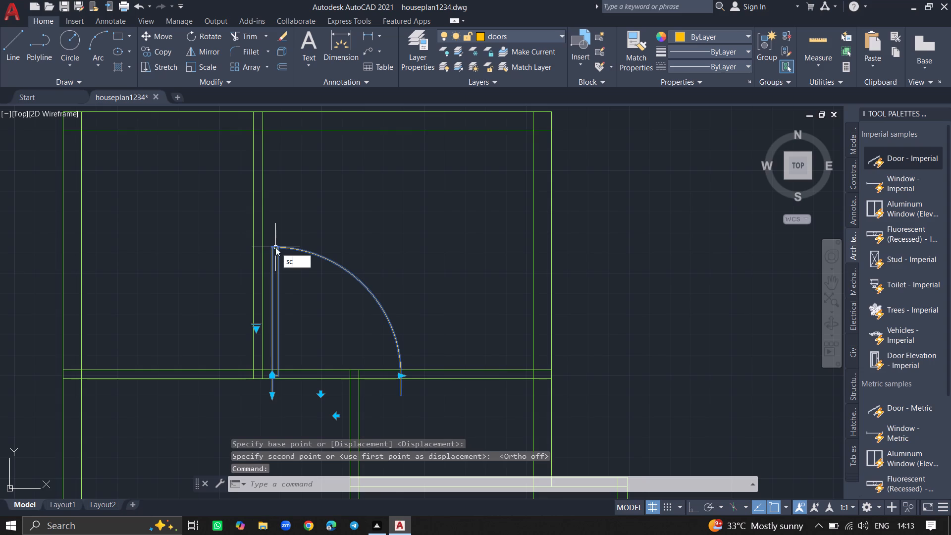
key("Return")
left_click(275, 247)
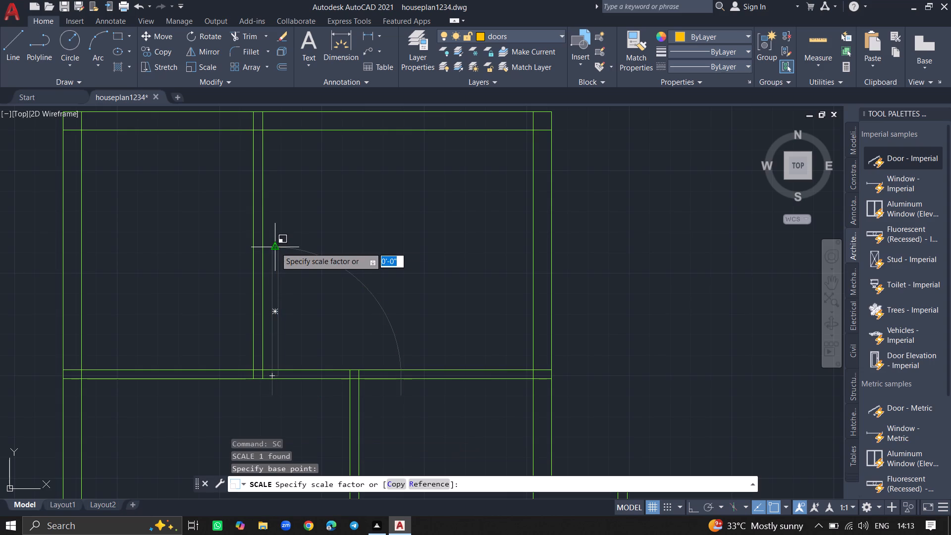
left_click(276, 222)
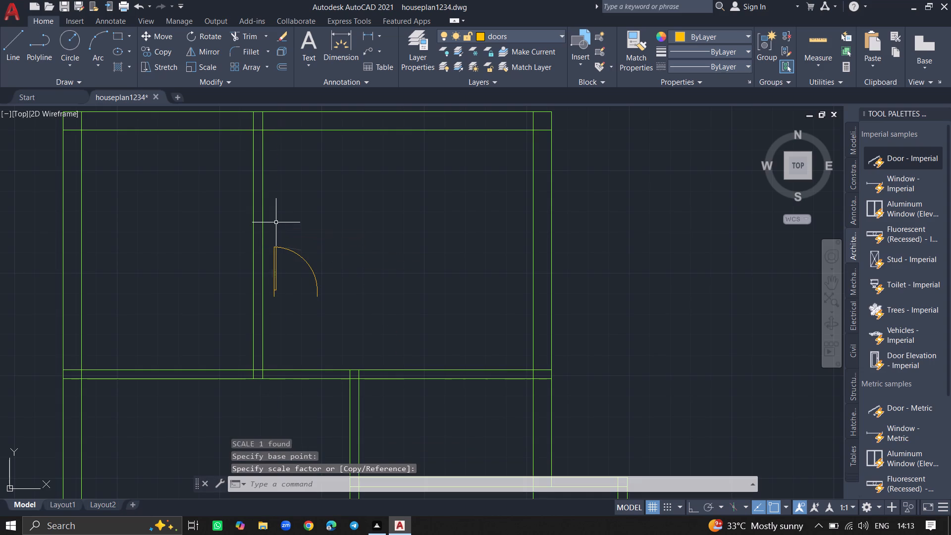
Move the door about 3'-4" down onto the northeast room's lower partition wall, just east of the vertical partition.
left_click(276, 248)
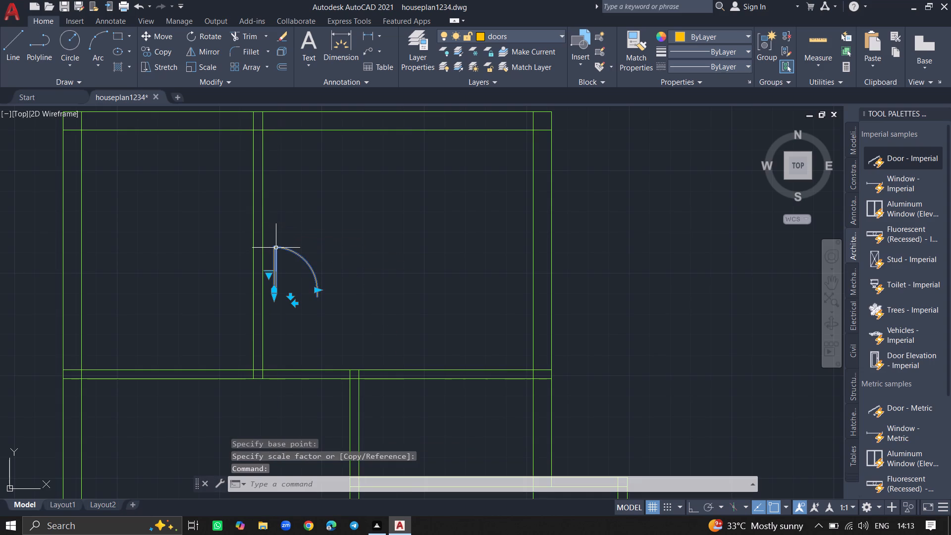
type("mo")
type("ve")
key("Return")
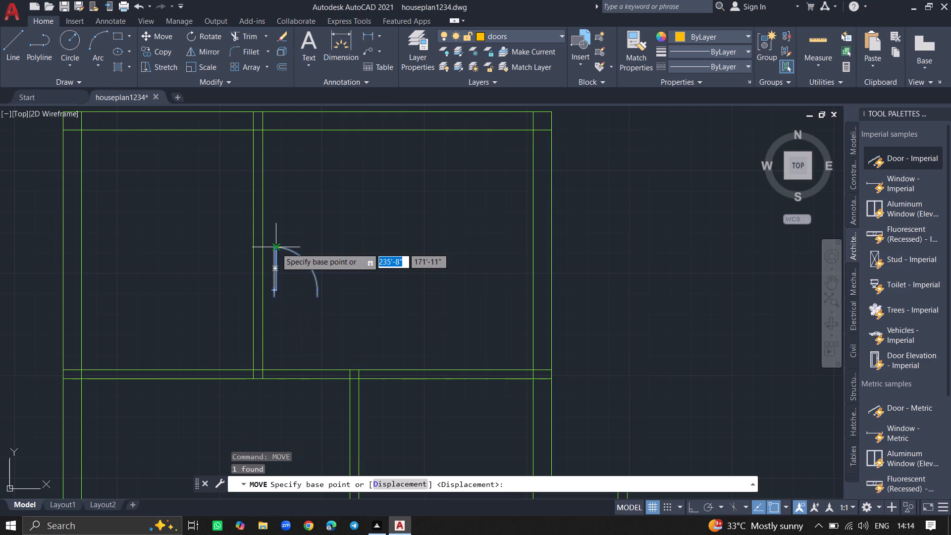
left_click(276, 248)
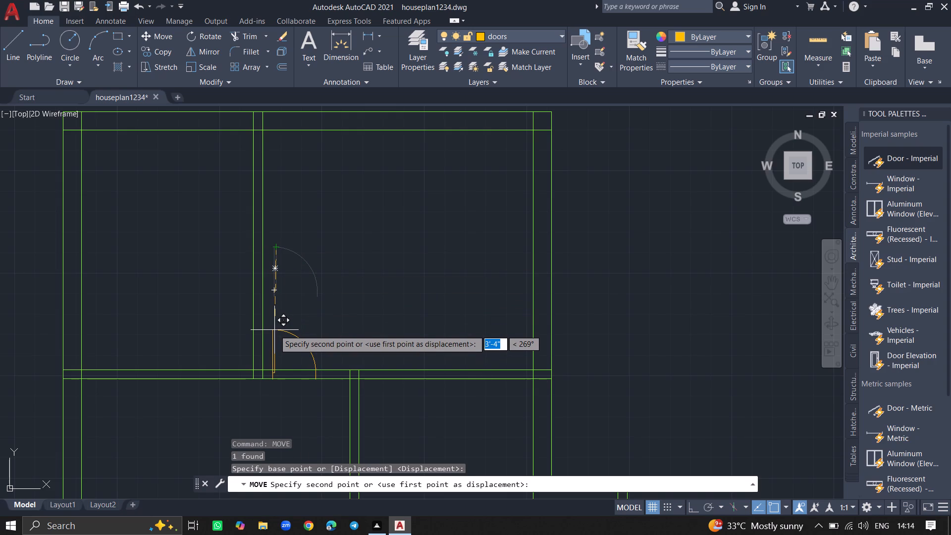
left_click(274, 330)
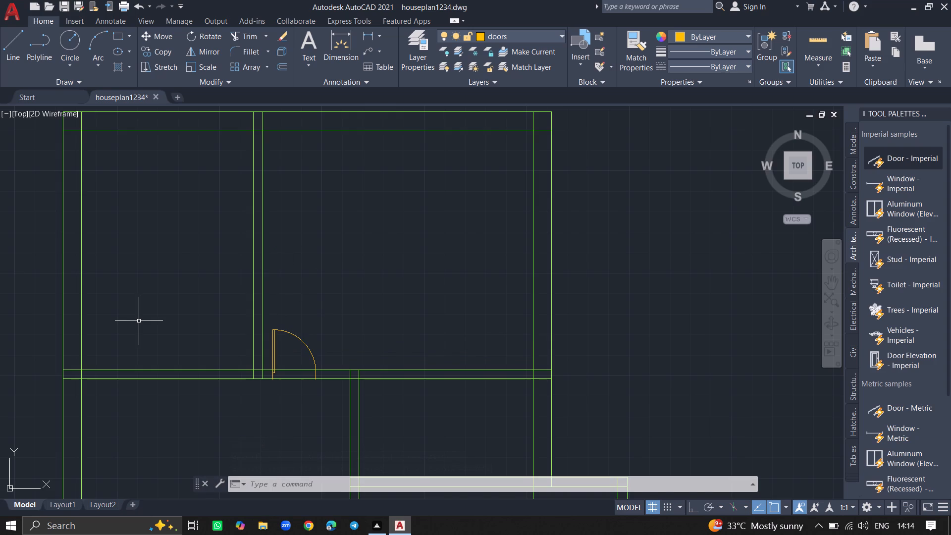
Scale the northeast room's door up freehand from a base point midway along its leaf, to roughly 1.4 times its size.
left_click(272, 350)
type("sc")
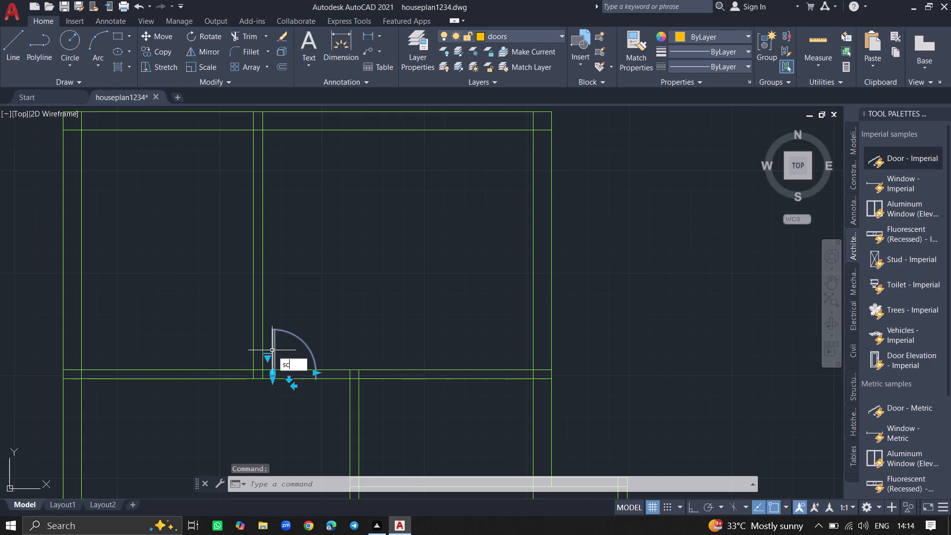
key("Return")
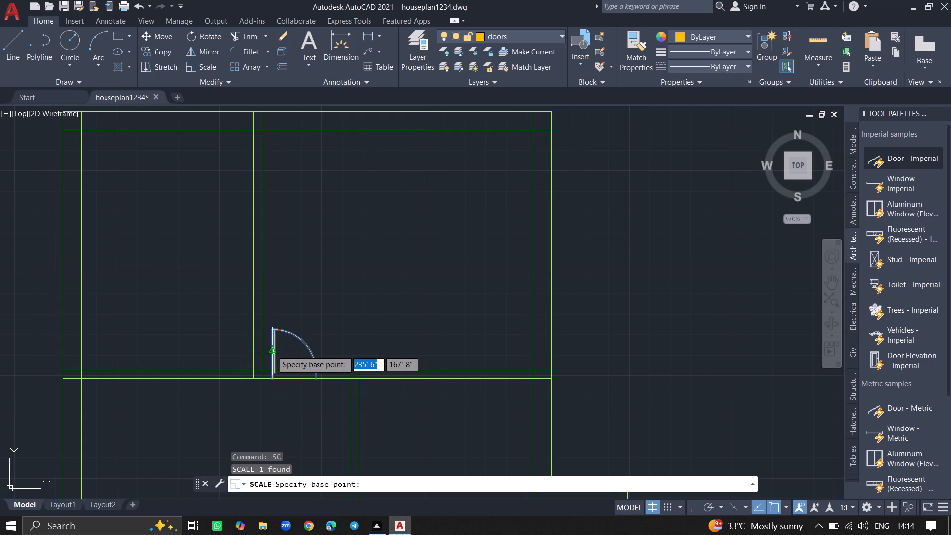
left_click(272, 350)
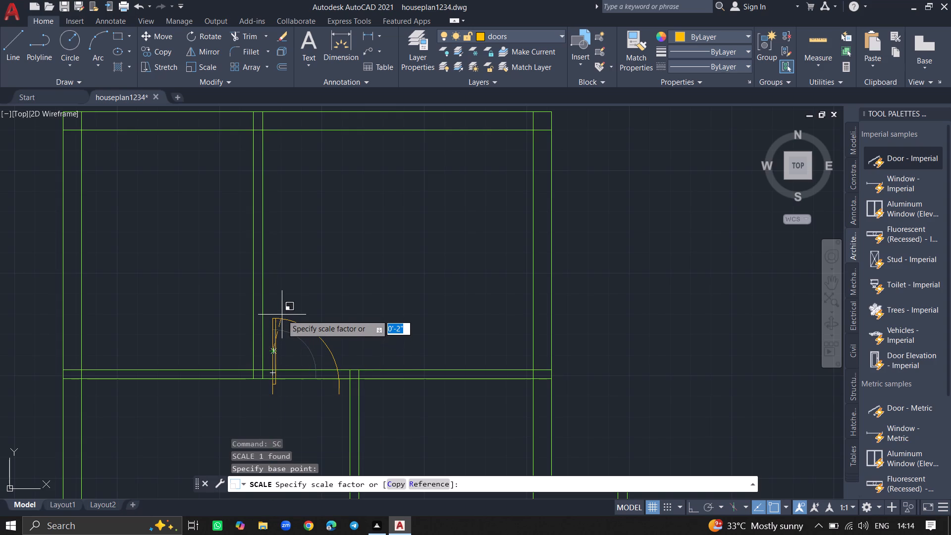
left_click(282, 318)
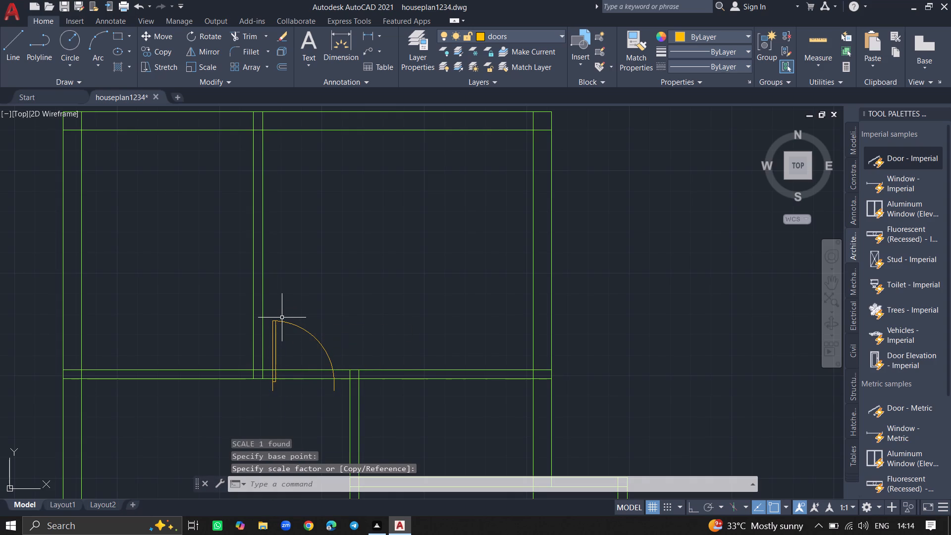
Move the enlarged door about 5" up and slightly west so its jambs sit across the northeast room's lower partition wall.
left_click(282, 324)
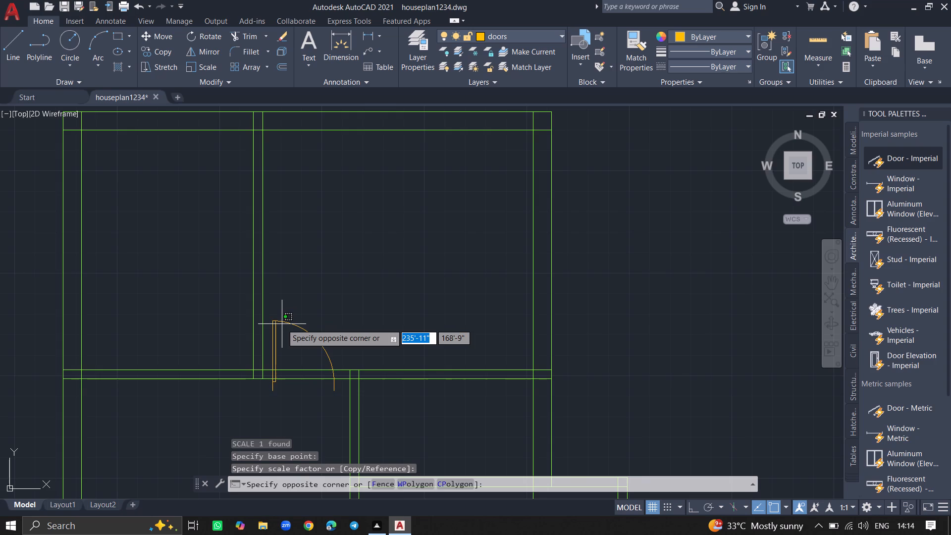
left_click(282, 324)
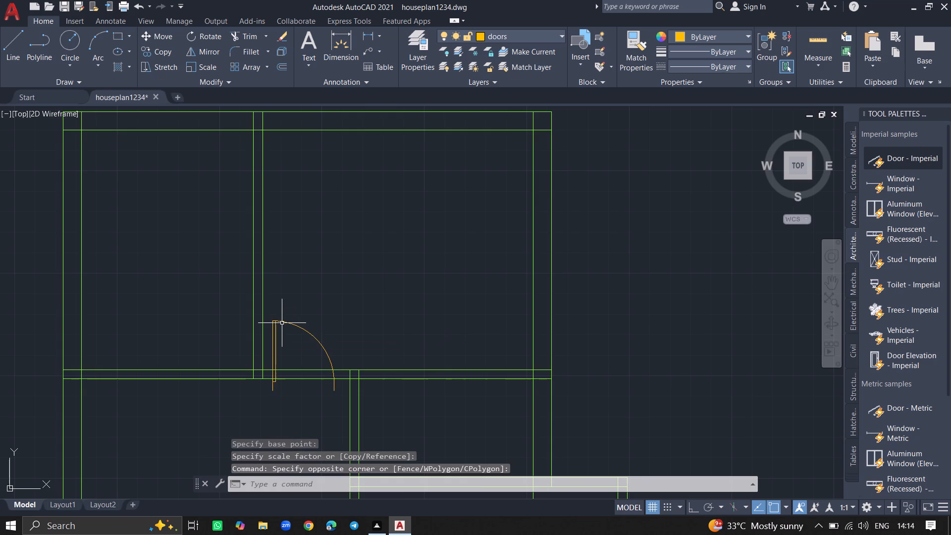
left_click(282, 323)
type("move")
key("Return")
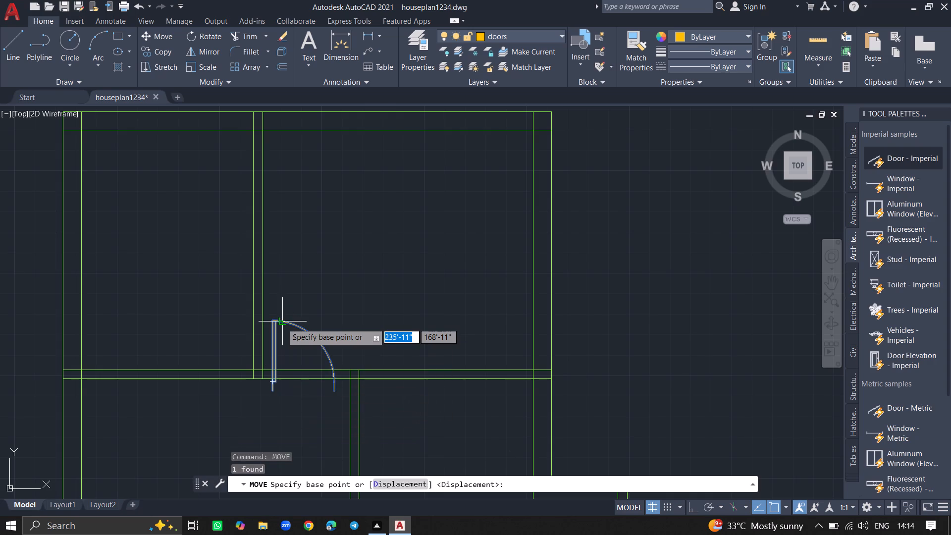
left_click(282, 323)
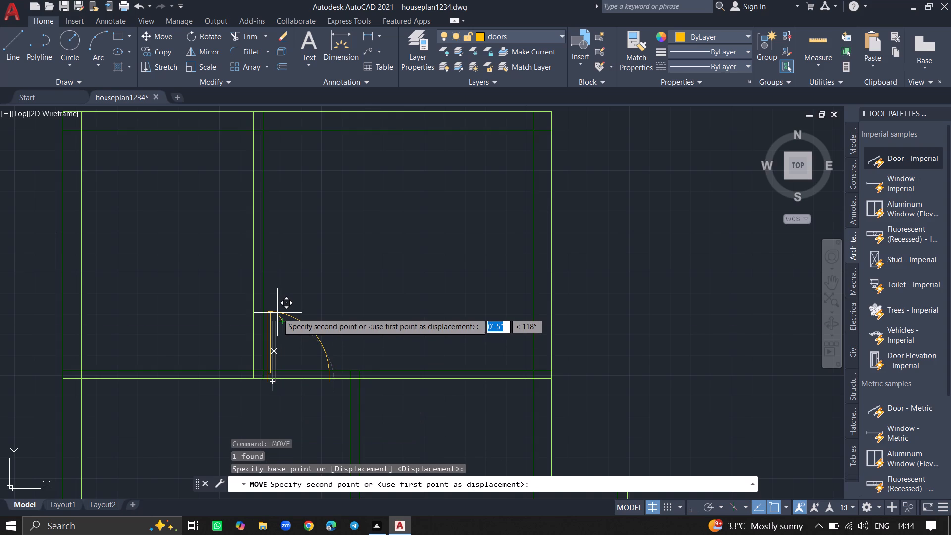
left_click(277, 313)
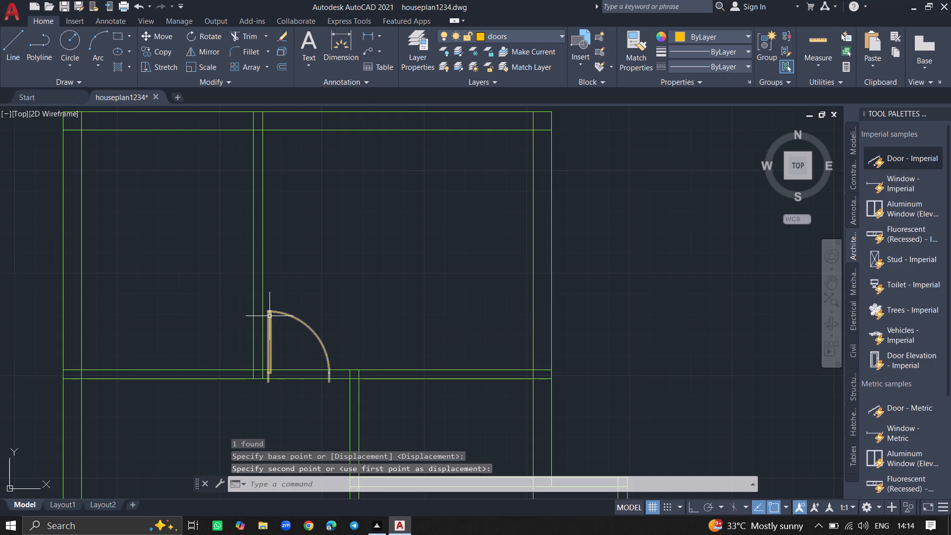
Mirror the door westward about the vertical centreline of its leaf, keeping the source door.
left_click(269, 316)
type("mirr")
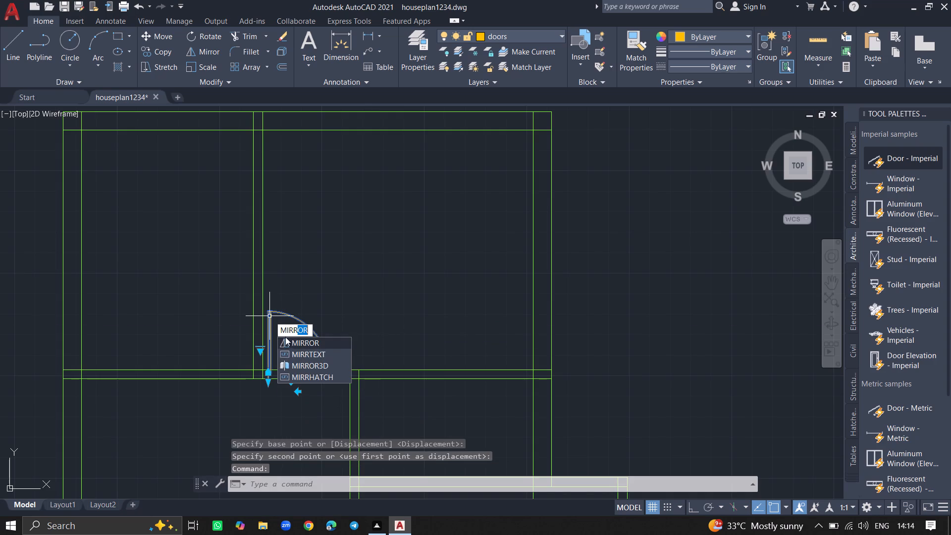
left_click(288, 339)
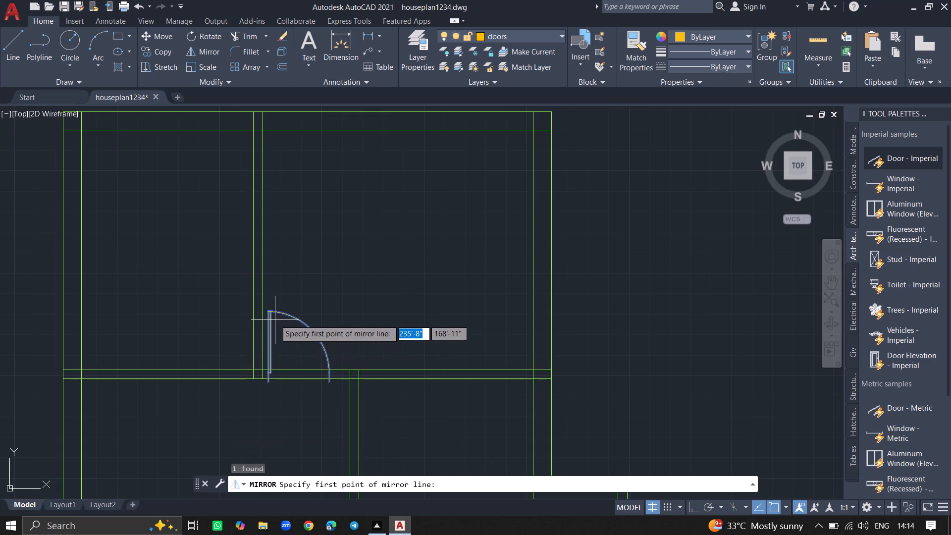
scroll(268, 313, "up", 7, "ctrl")
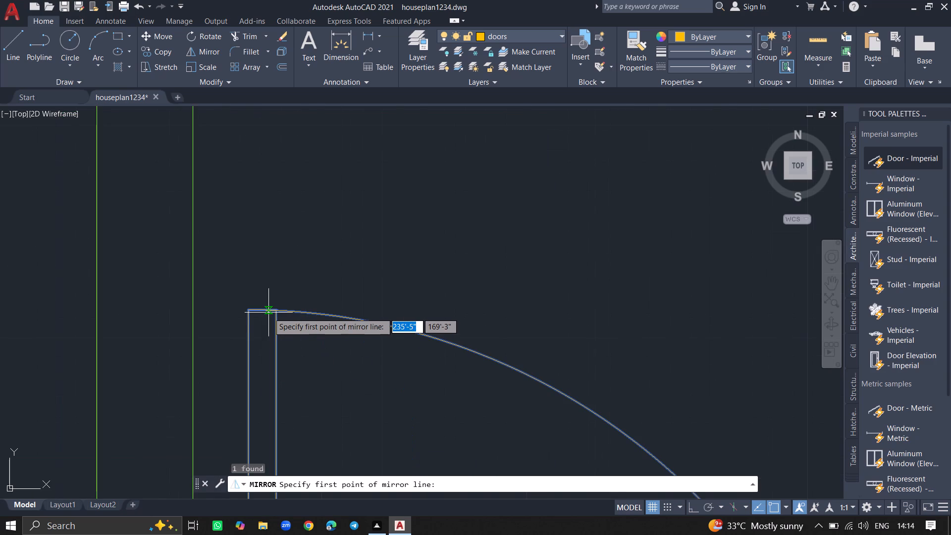
left_click(264, 310)
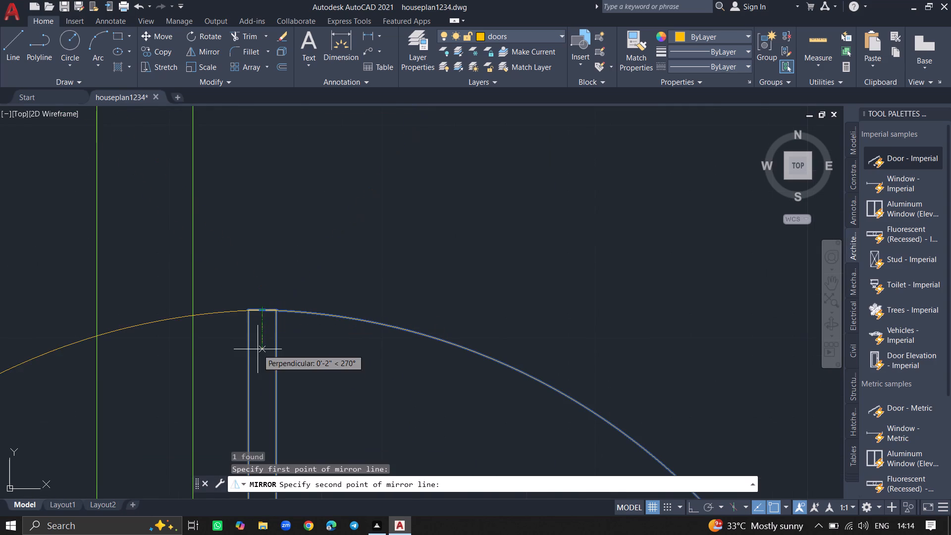
scroll(258, 354, "down", 4, "ctrl")
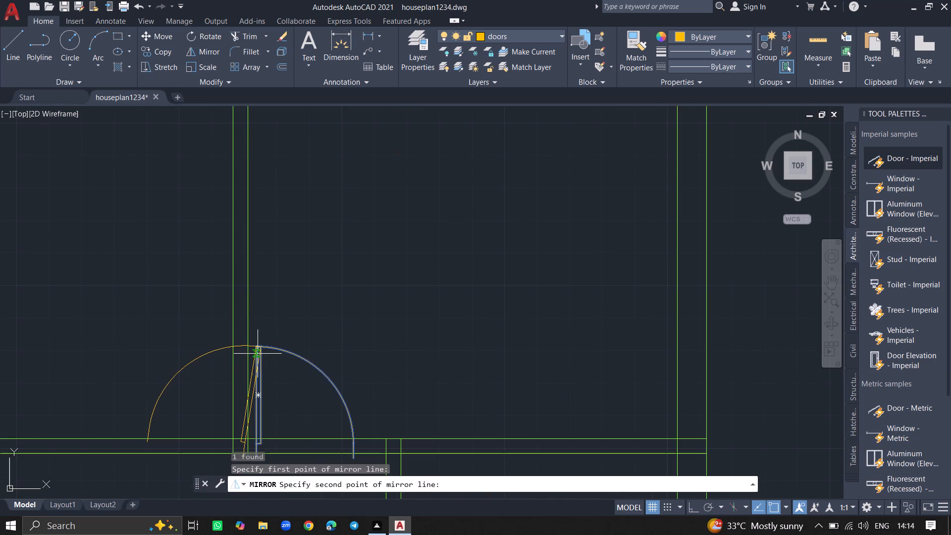
scroll(258, 354, "down", 1, "ctrl")
scroll(260, 411, "up", 5, "ctrl")
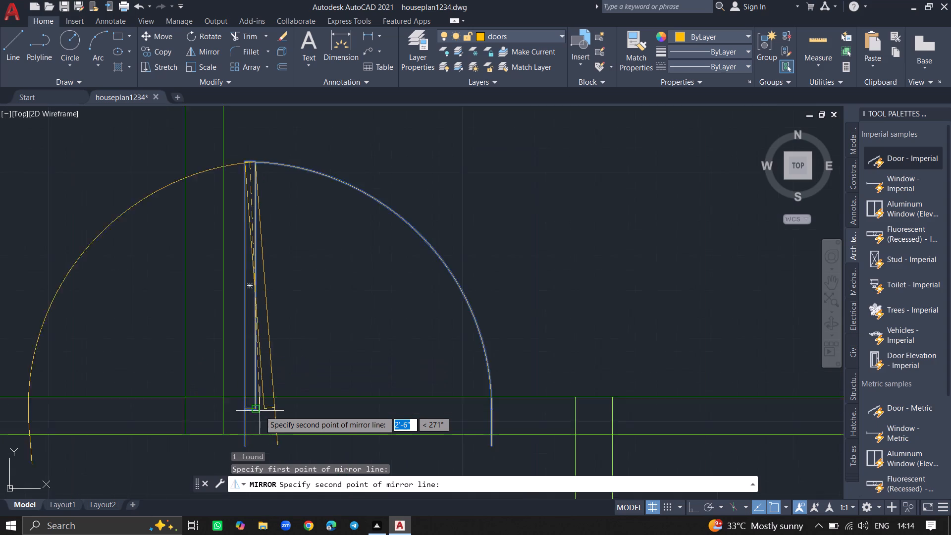
scroll(260, 411, "up", 1, "ctrl")
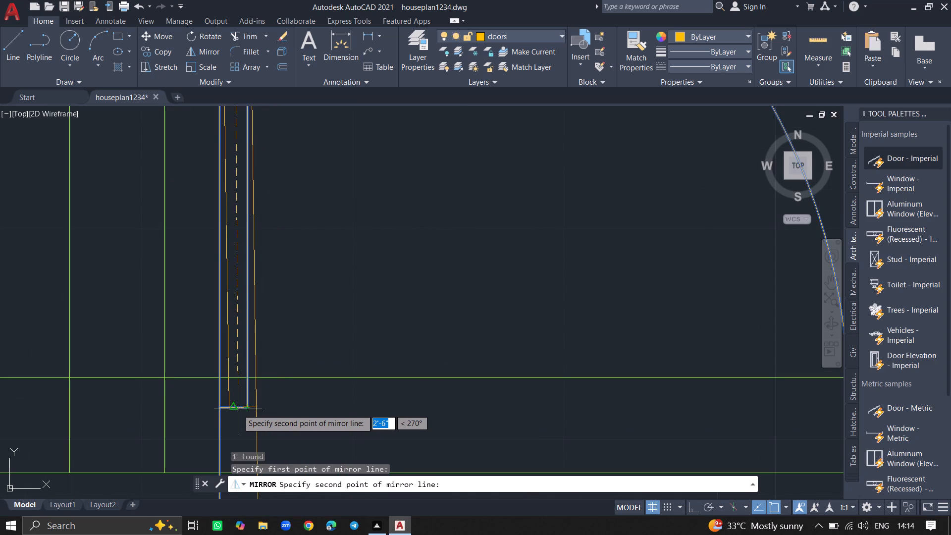
left_click(238, 409)
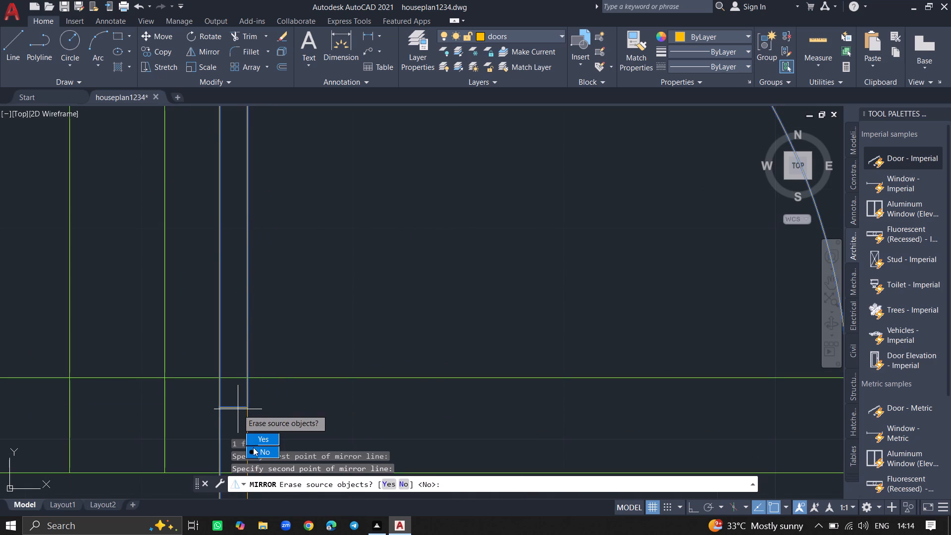
left_click_drag(255, 451, 238, 409)
scroll(211, 368, "down", 2, "ctrl")
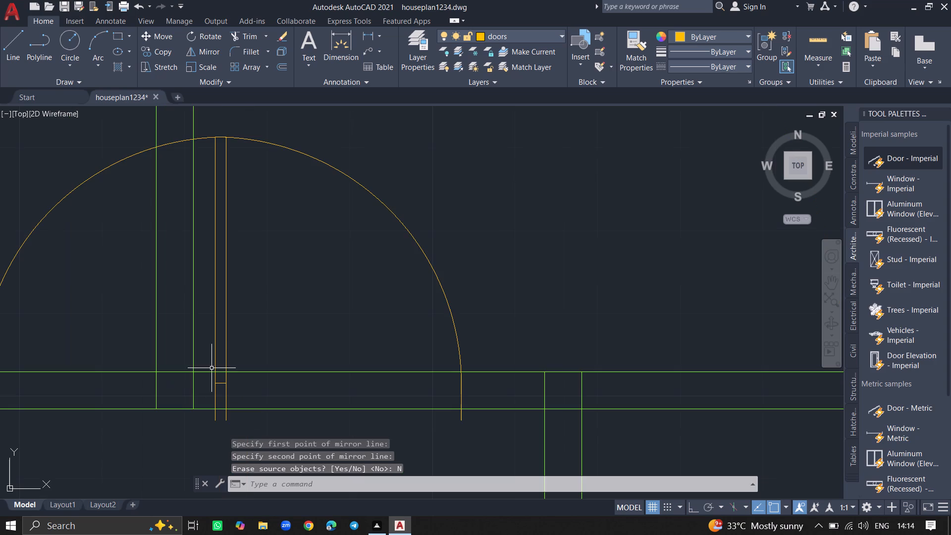
Move the mirrored door about 1'-0" due west, across the vertical partition into the northwest room.
left_click(83, 183)
type("move")
key("Return")
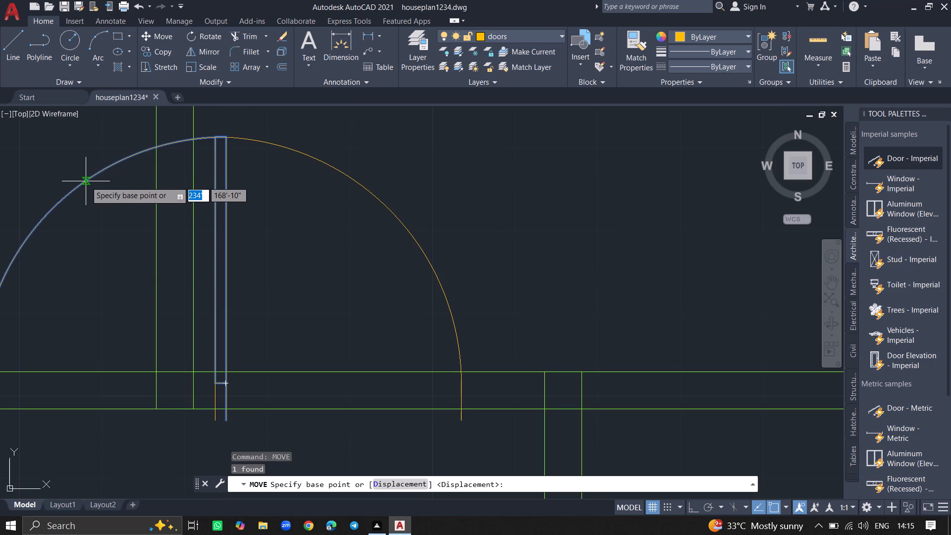
left_click(86, 181)
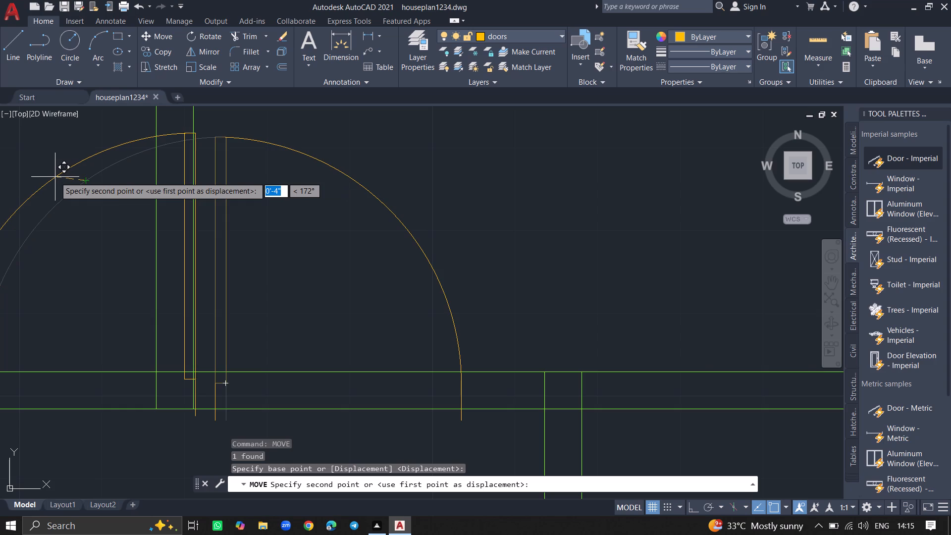
scroll(55, 177, "down", 1, "ctrl")
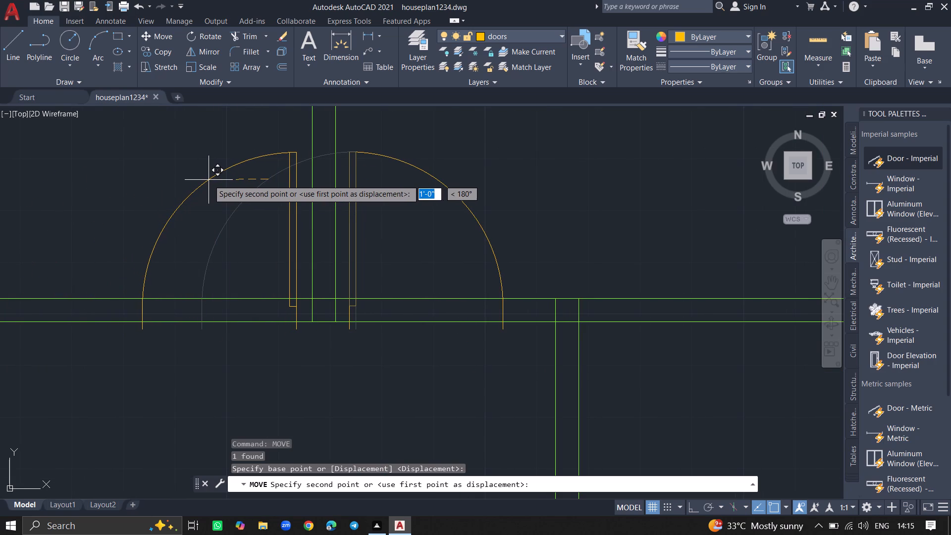
left_click(209, 180)
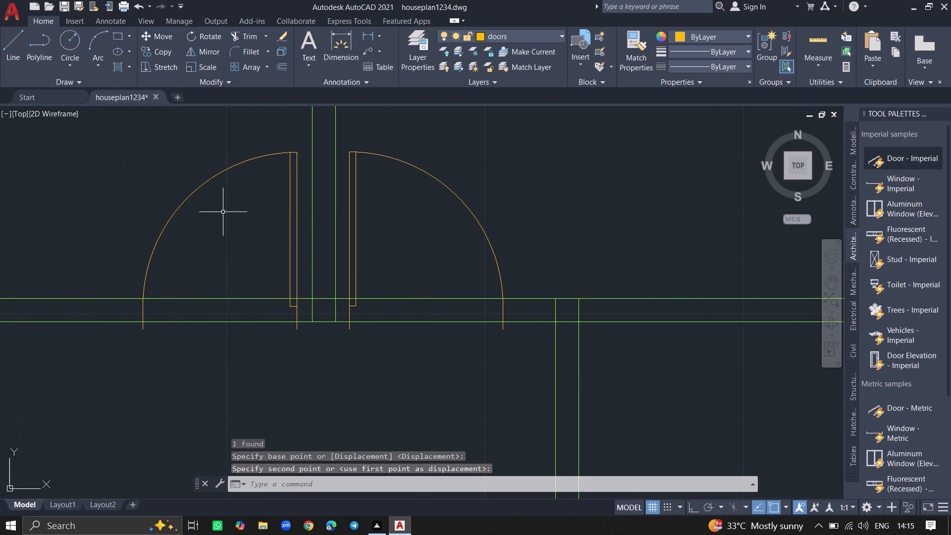
Copy the northwest room's door about 13'-4" south-southwest into the large west room, above its lower wall.
scroll(226, 221, "down", 4, "ctrl")
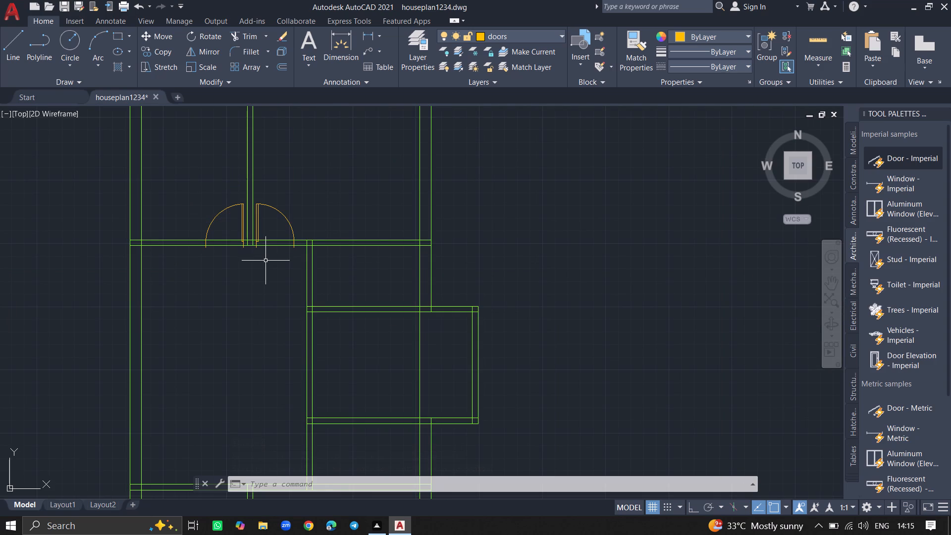
scroll(265, 261, "down", 1, "ctrl")
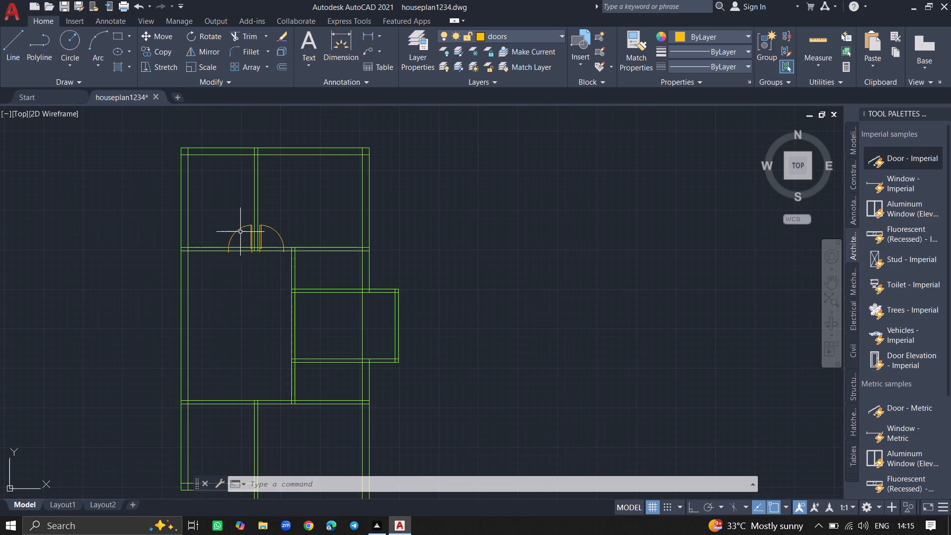
left_click(240, 230)
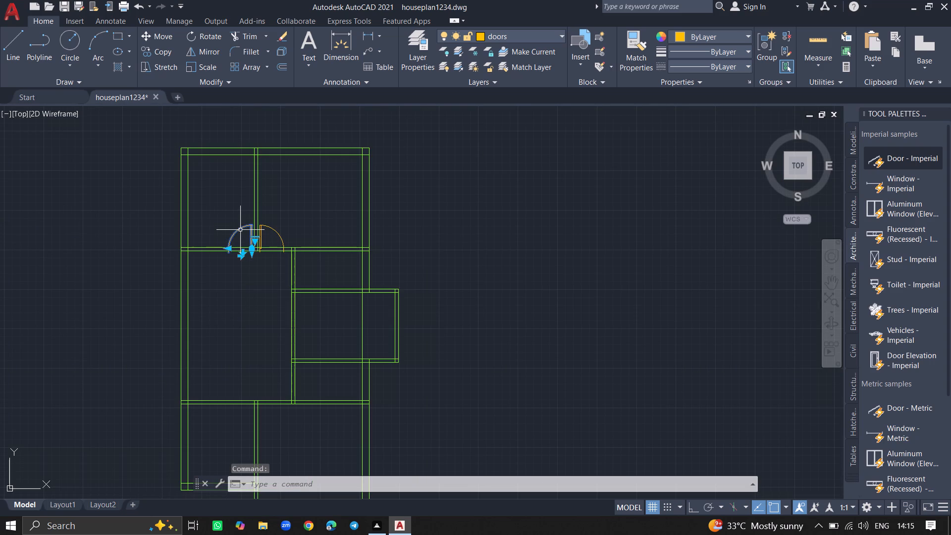
type("copy")
key("Return")
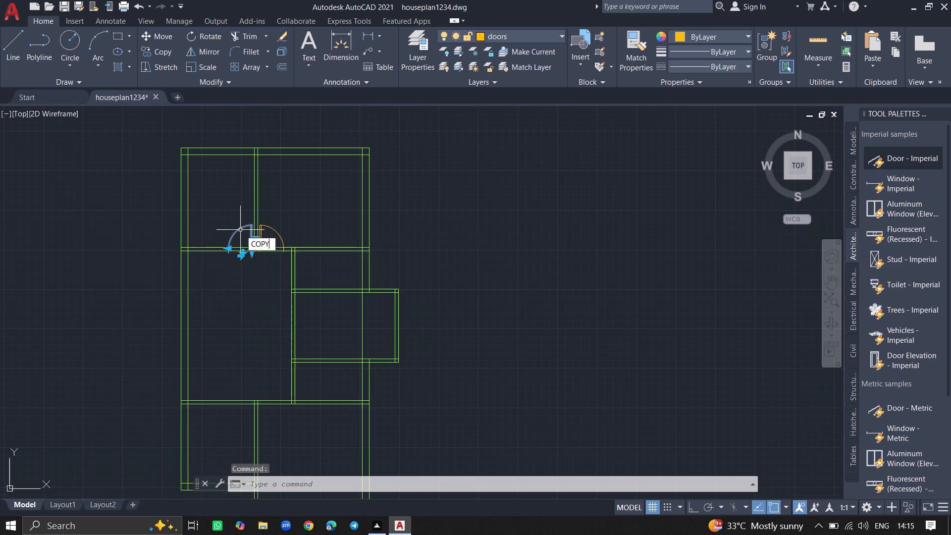
left_click(240, 230)
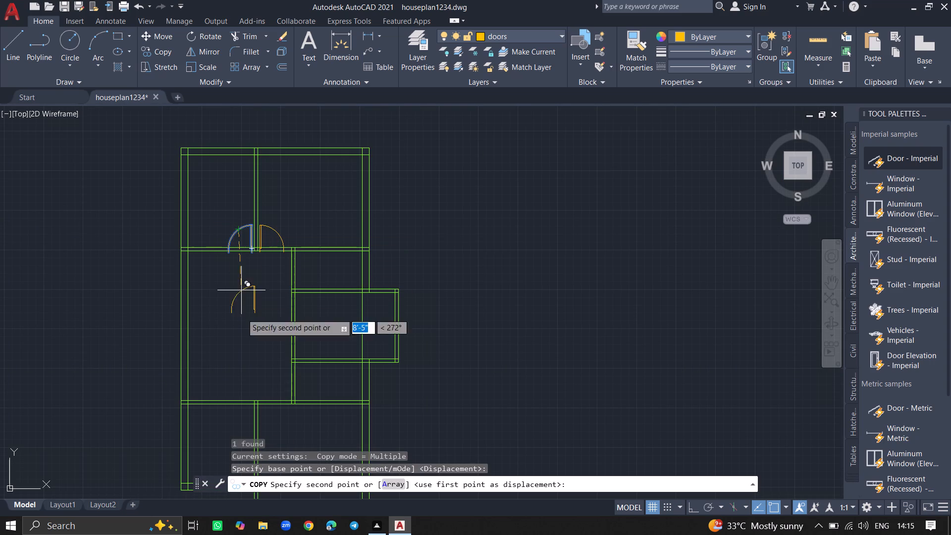
left_click(212, 354)
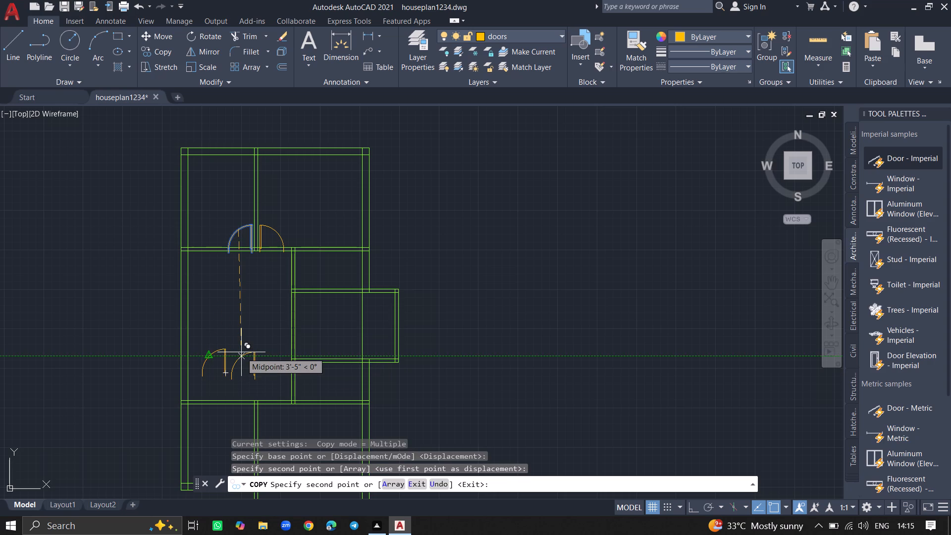
key("Escape")
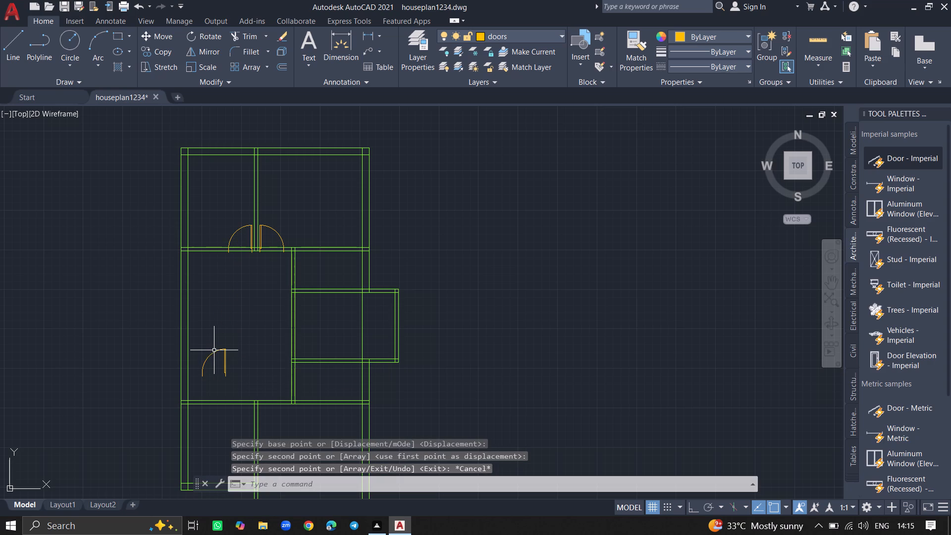
Rotate the copied door freehand by about 180° around its leaf's top end, so the leaf points north and it swings east.
left_click(214, 351)
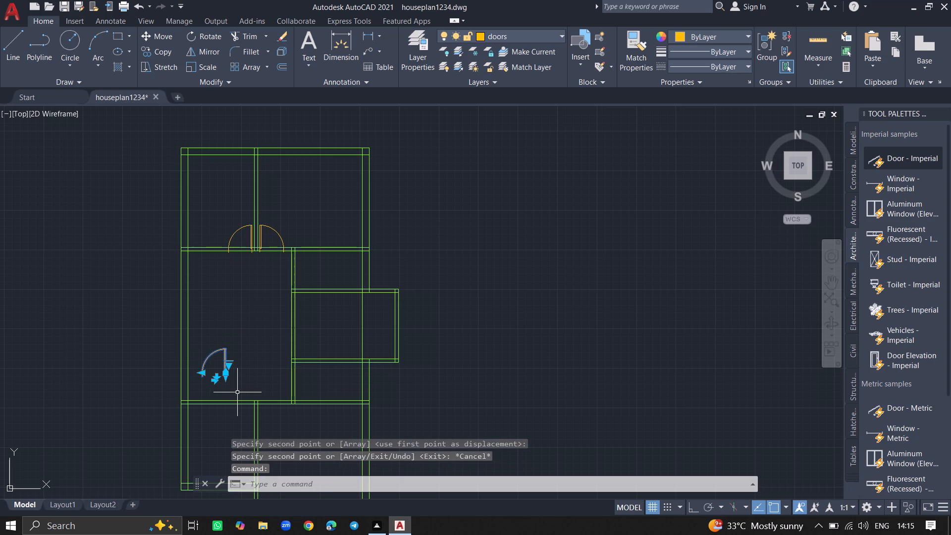
key("r")
key("o")
key("t")
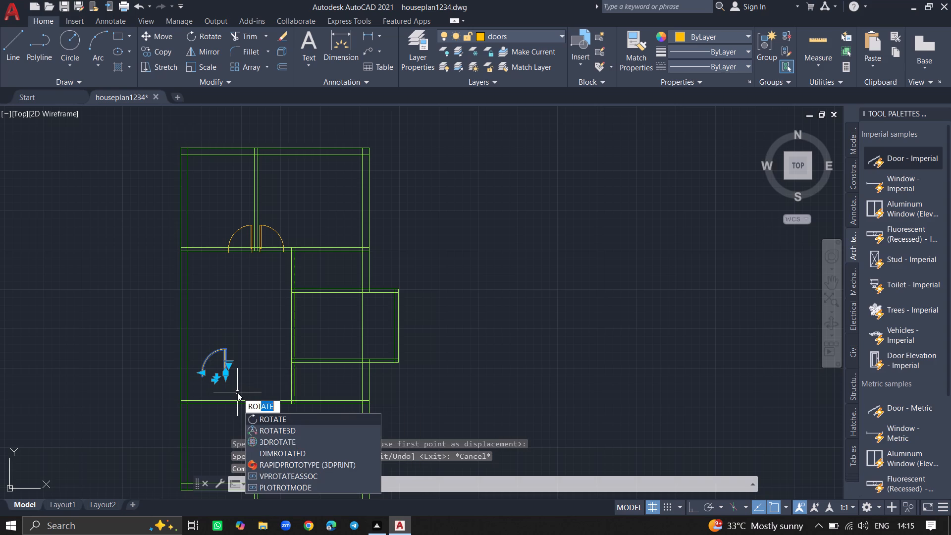
left_click(255, 414)
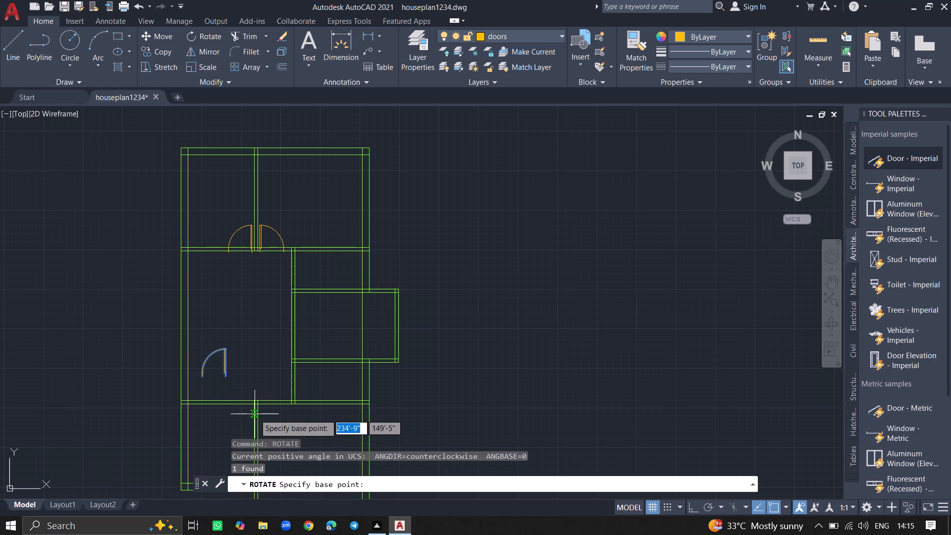
left_click(222, 346)
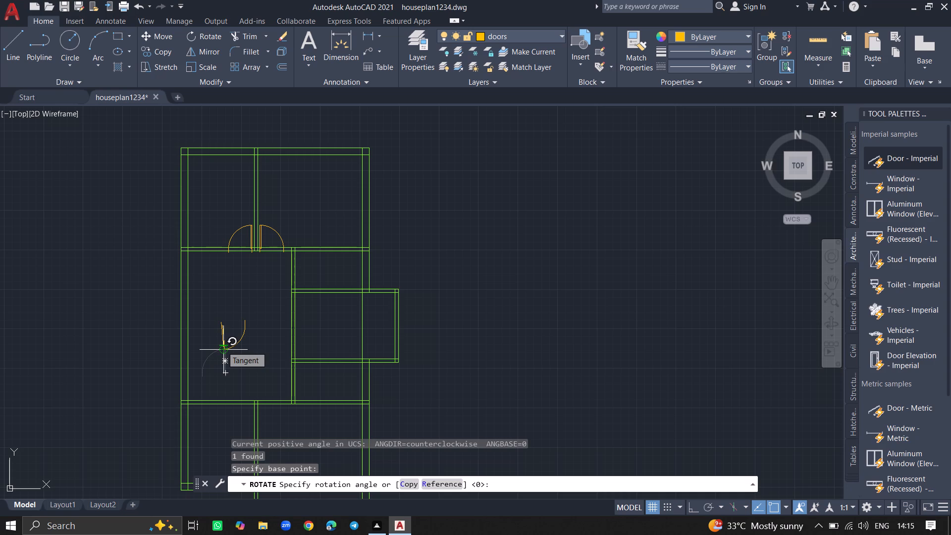
left_click(222, 346)
left_click(222, 346)
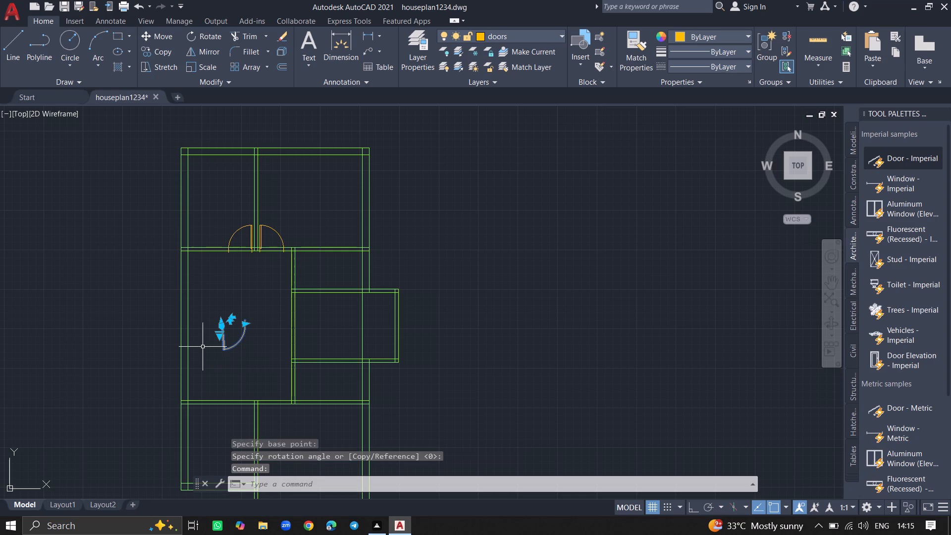
Undo the freehand rotation of the copied door in the large west room.
key("Escape")
scroll(212, 338, "up", 5, "ctrl")
key("ctrl+z")
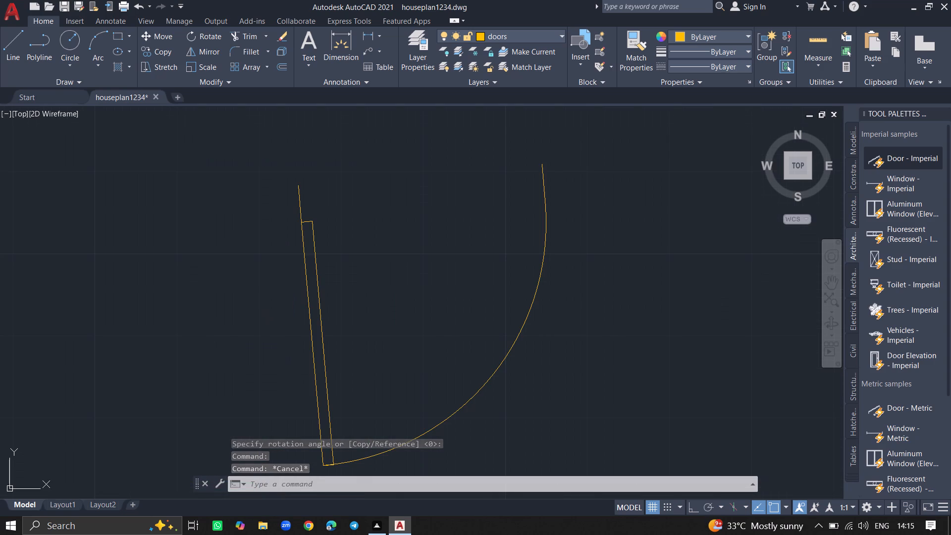
key("F8")
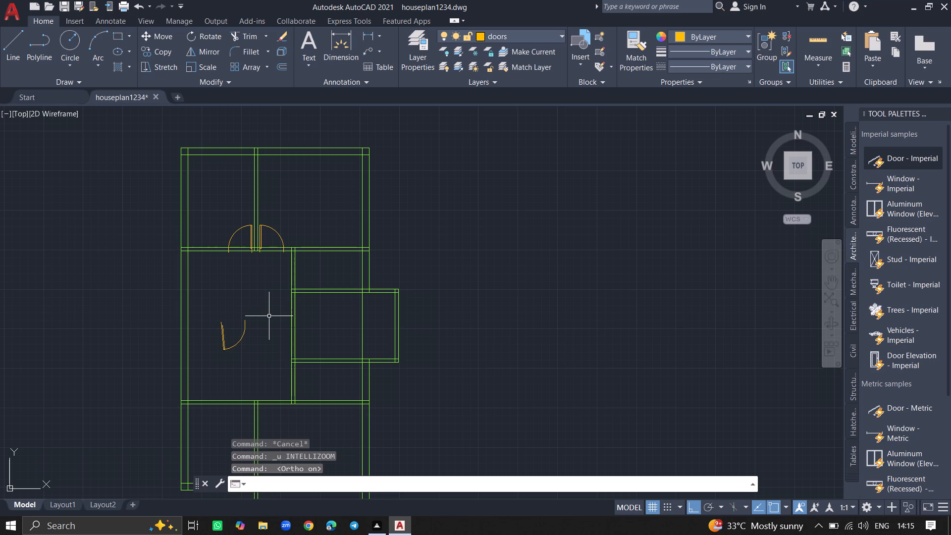
key("ctrl+z")
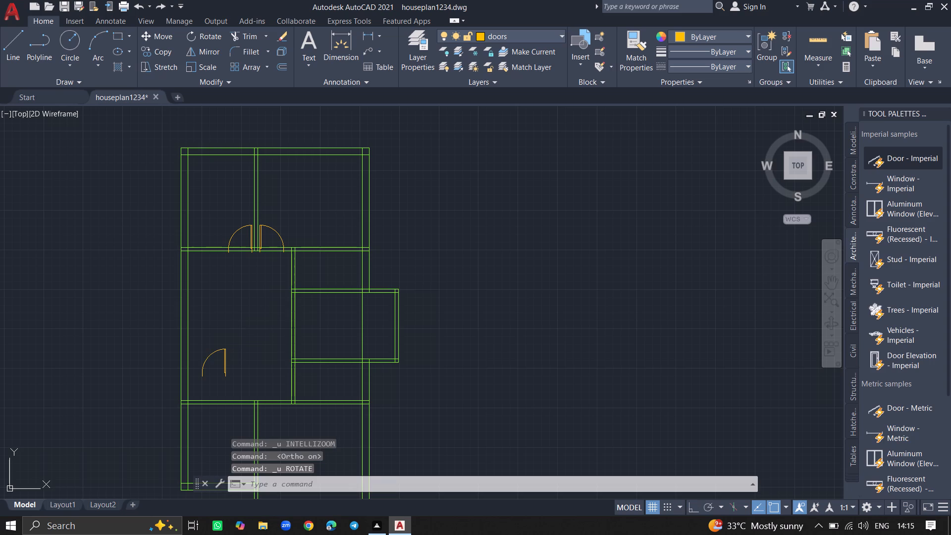
With Ortho on, rotate the copied door 180° around its leaf's top end, so the leaf points north and it swings east.
key("F8")
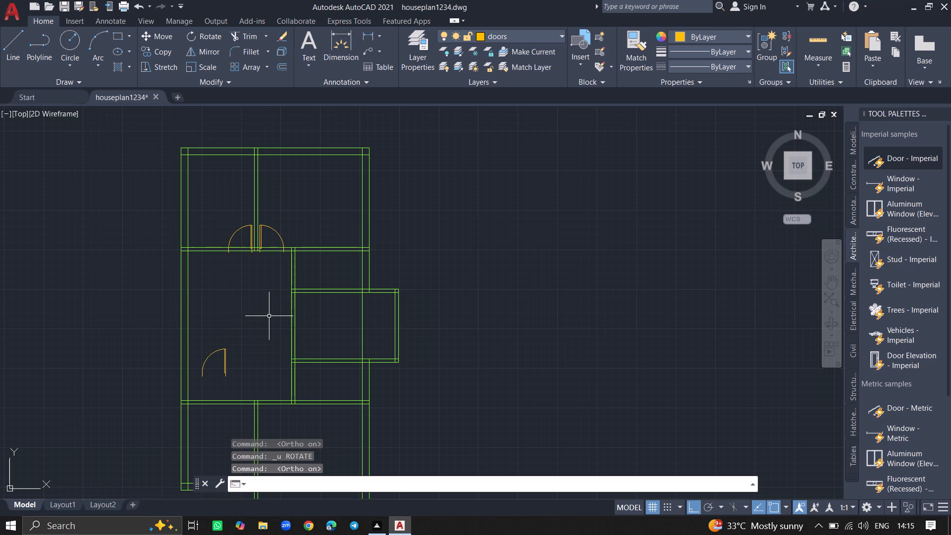
left_click(219, 349)
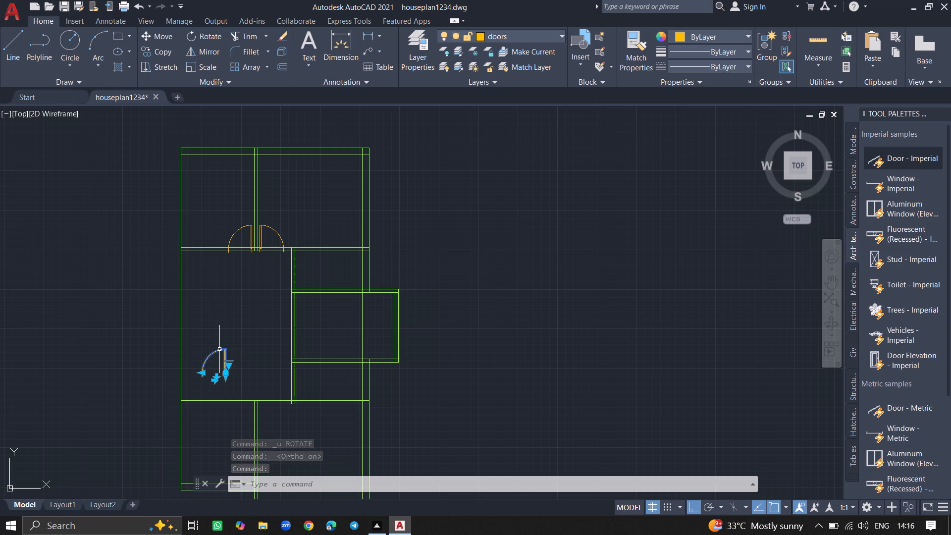
type("ro")
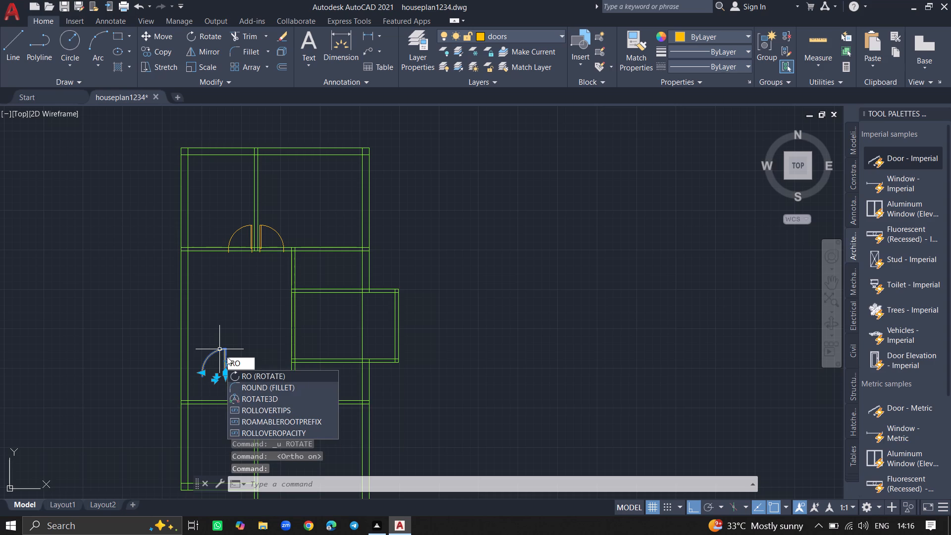
left_click(260, 373)
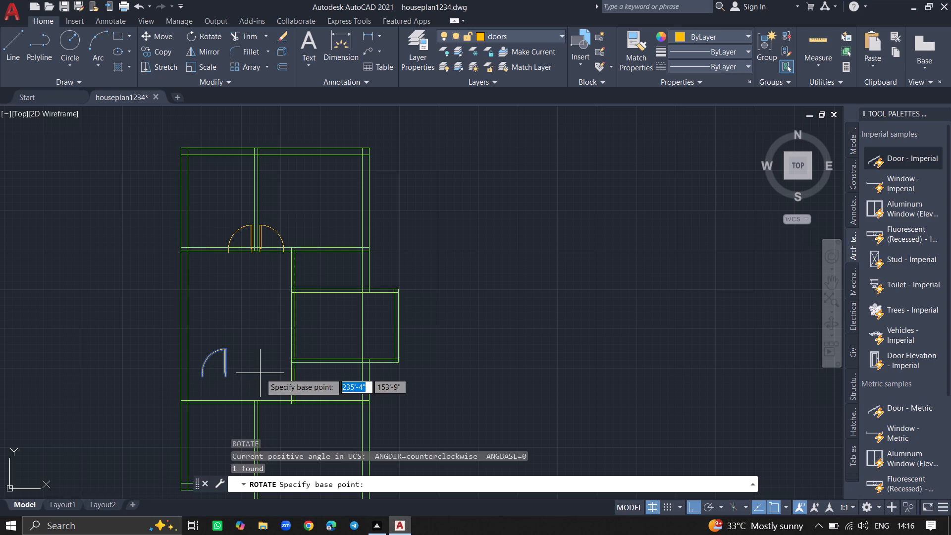
left_click(225, 348)
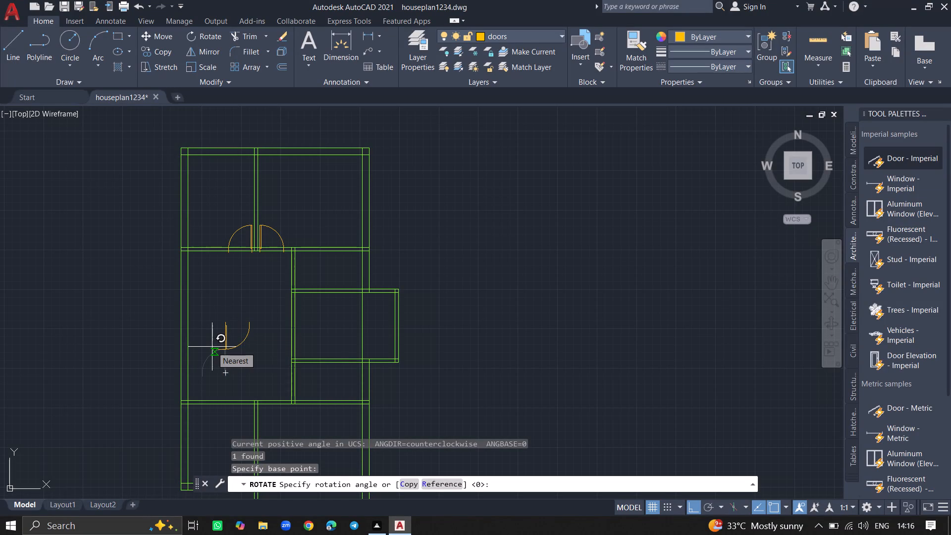
left_click(211, 348)
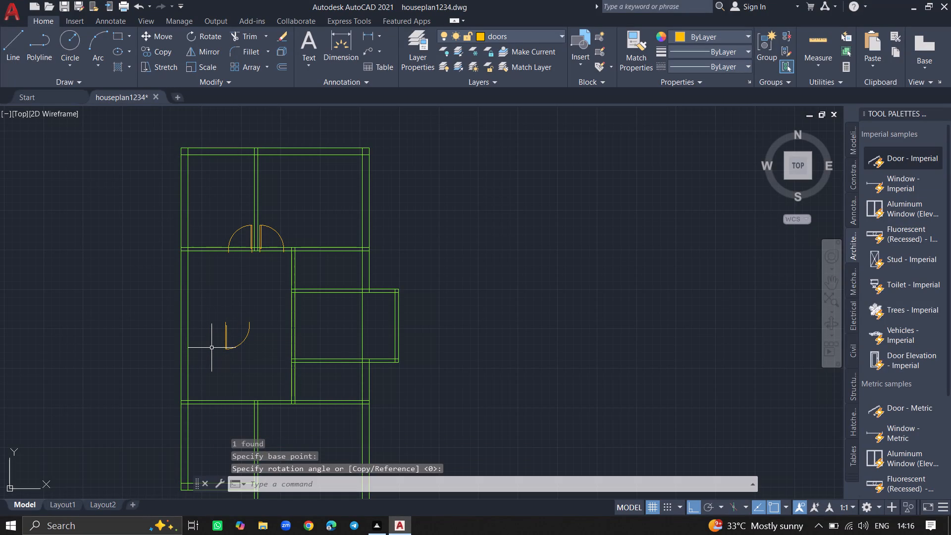
With Ortho off, move the rotated door about 9'-0" south-southeast, into the lower wall just east of the vertical partition below it.
left_click(226, 341)
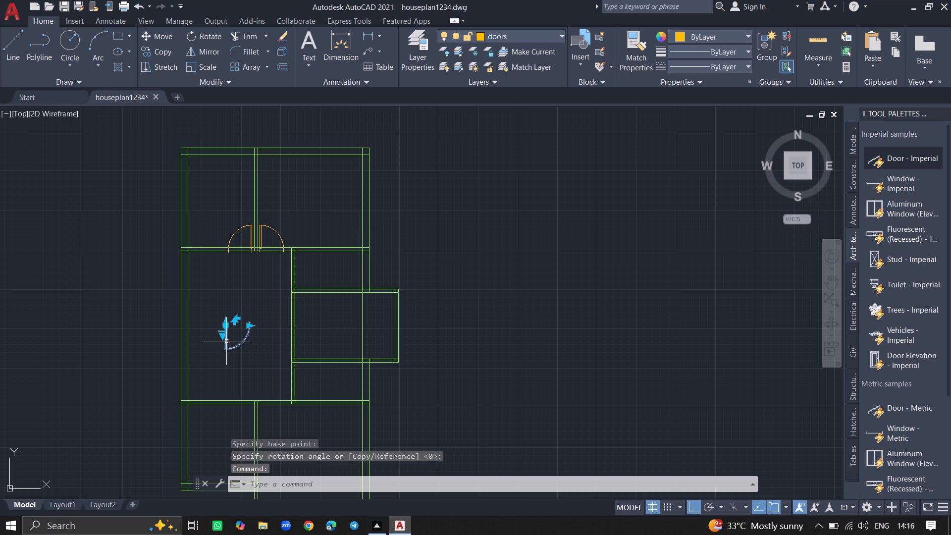
type("move")
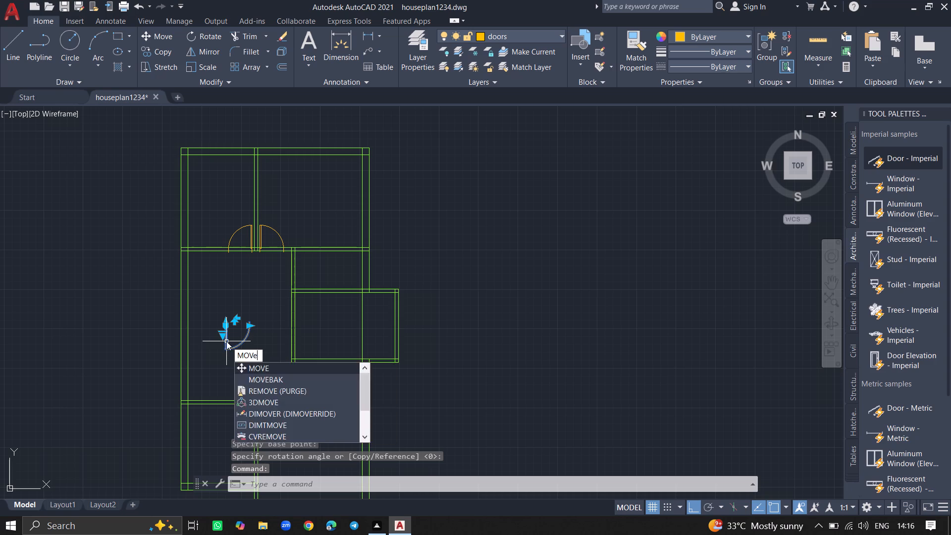
key("Return")
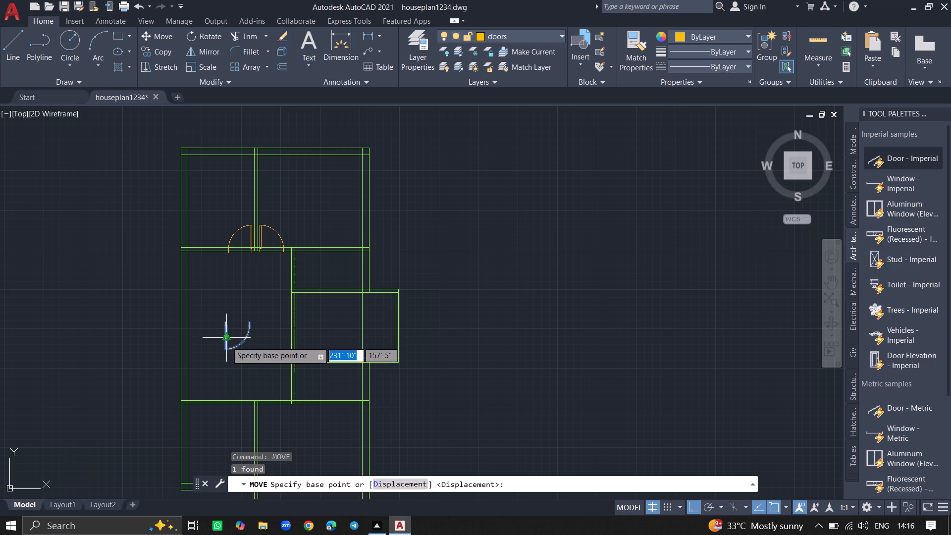
left_click(226, 341)
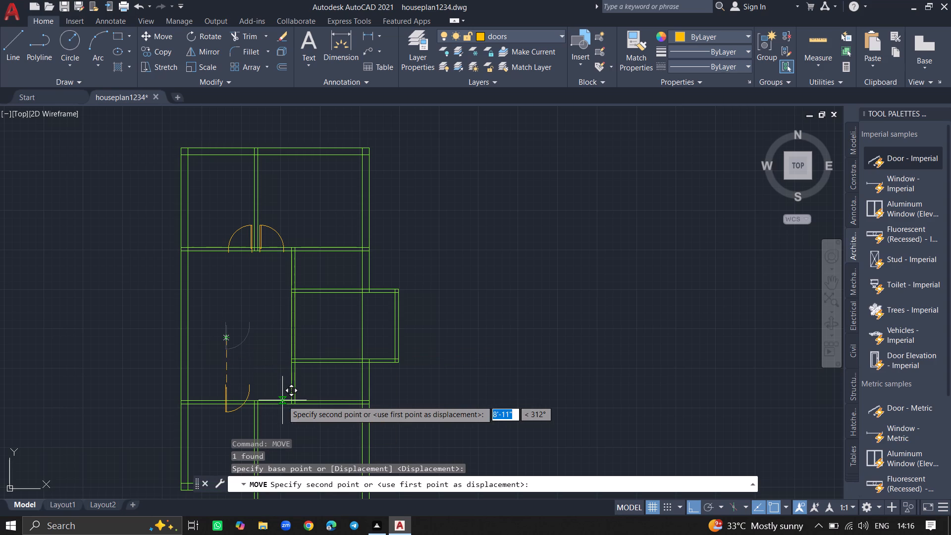
key("F8")
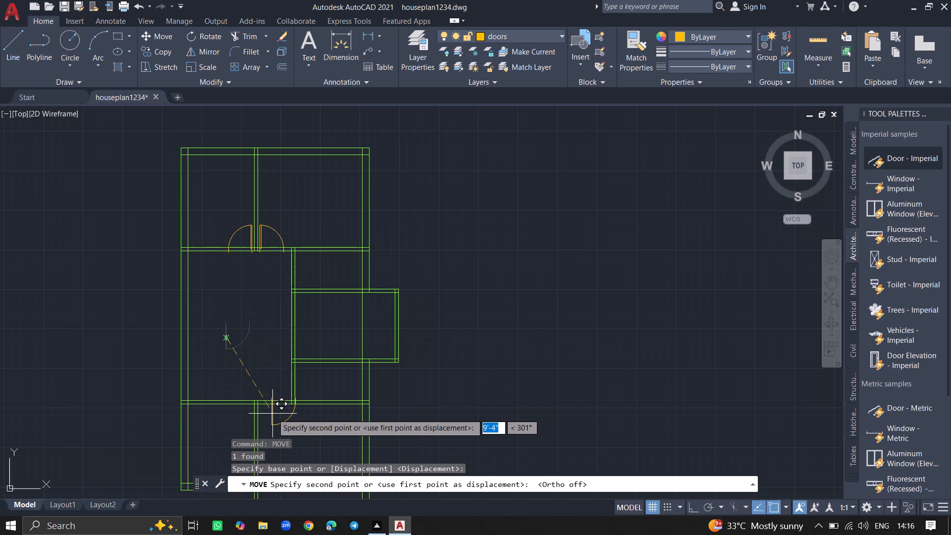
scroll(272, 414, "up", 3, "ctrl")
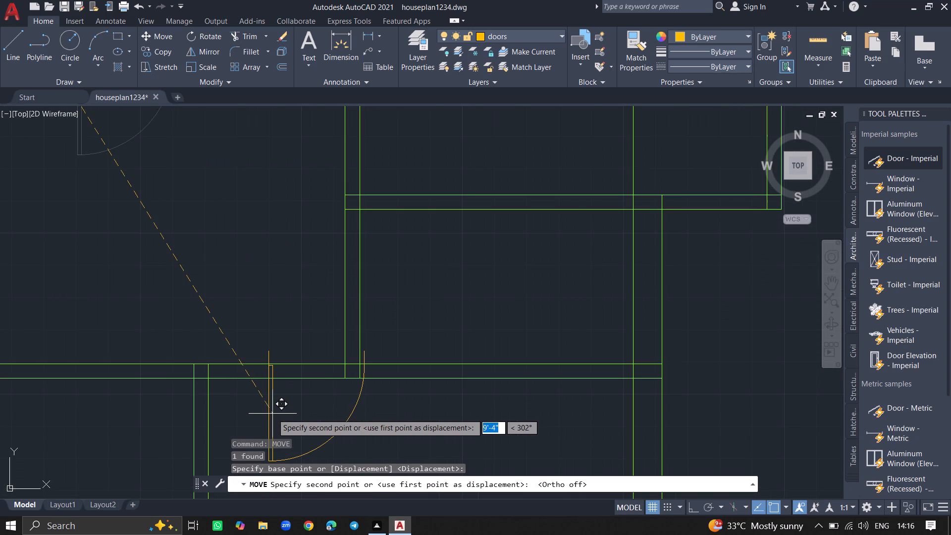
left_click(227, 424)
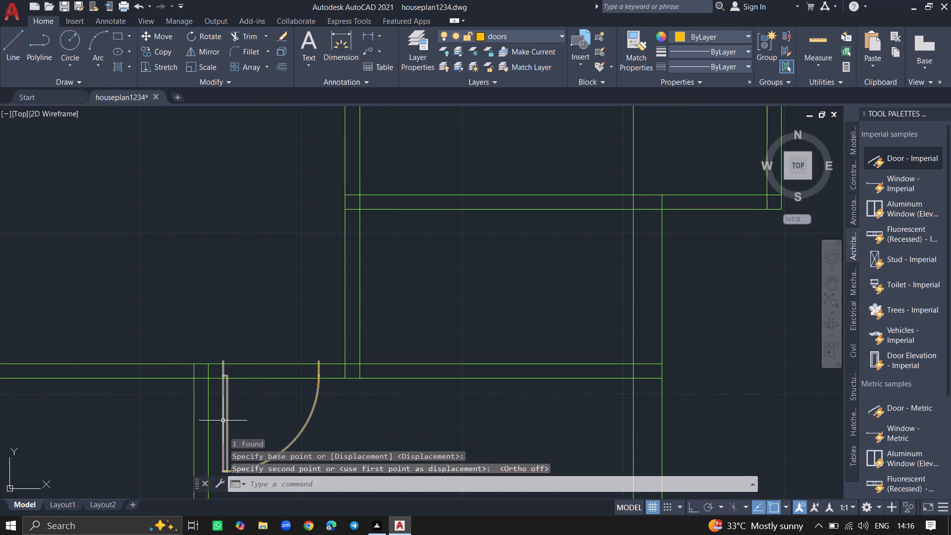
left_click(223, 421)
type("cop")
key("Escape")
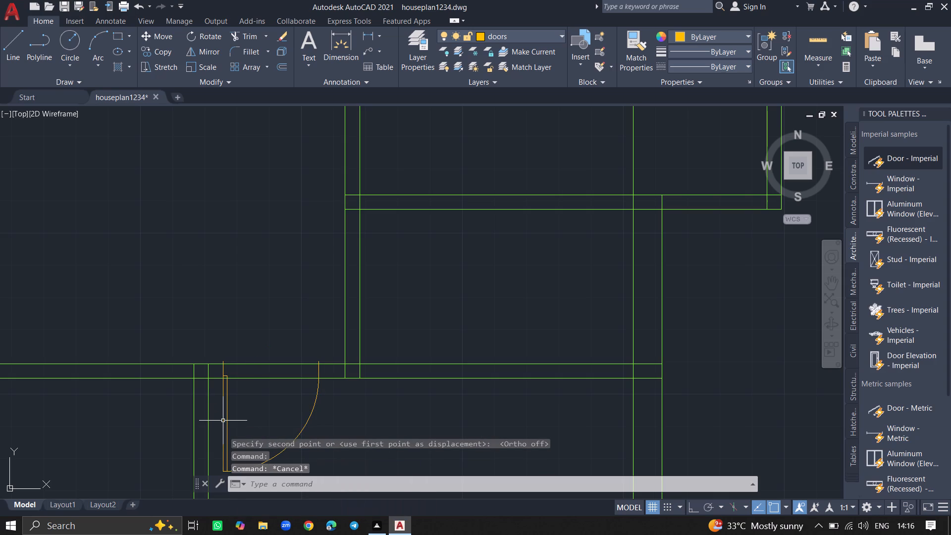
Mirror the southeast room's door westward about the vertical line along its leaf's west edge, keeping the source door.
type("mirror")
key("Return")
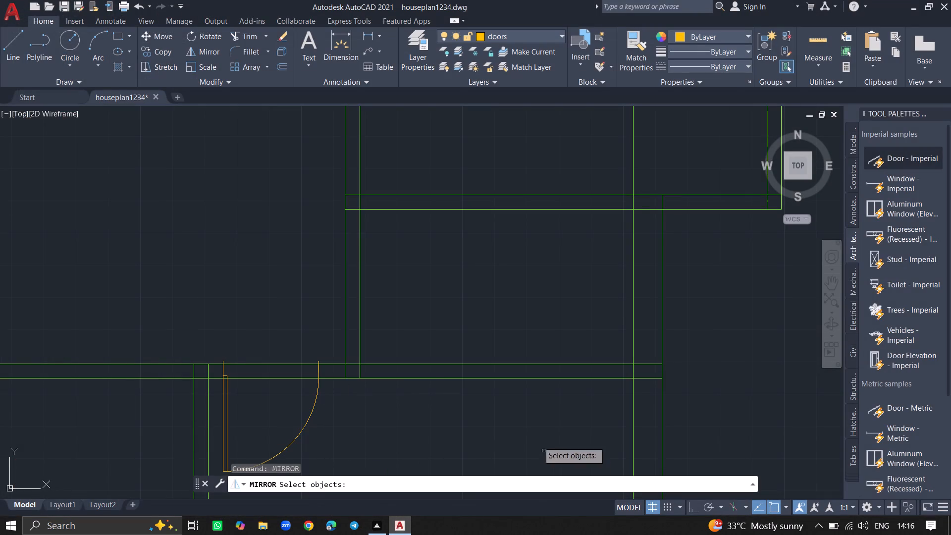
left_click(226, 392)
key("Return")
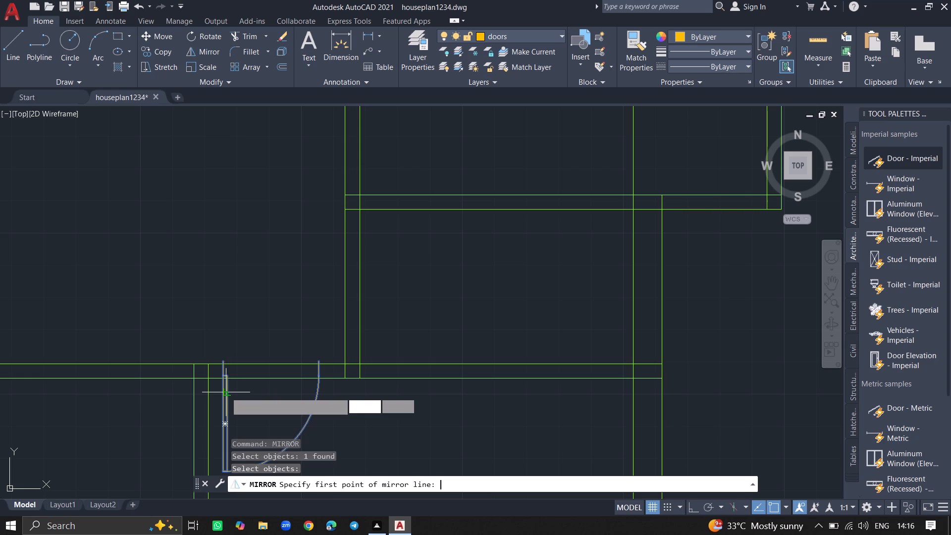
left_click(223, 357)
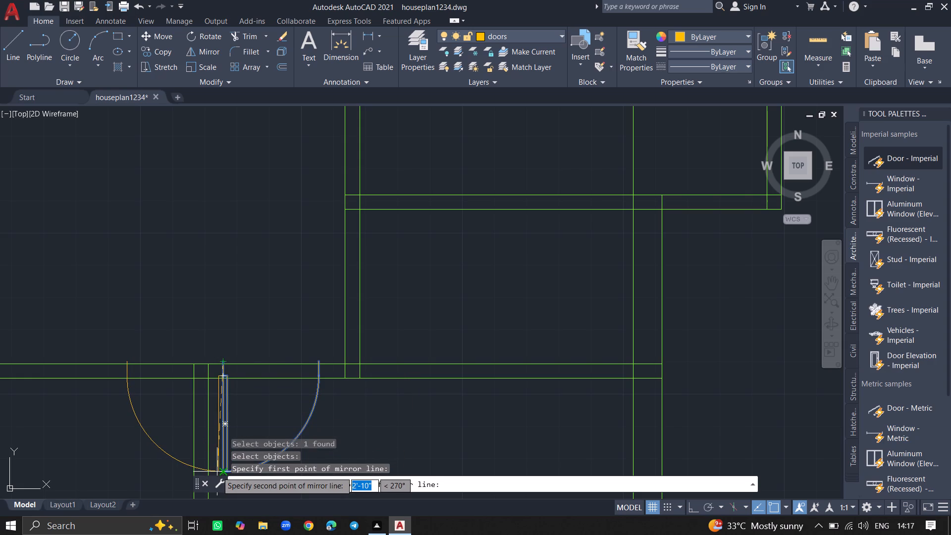
scroll(217, 472, "up", 5, "ctrl")
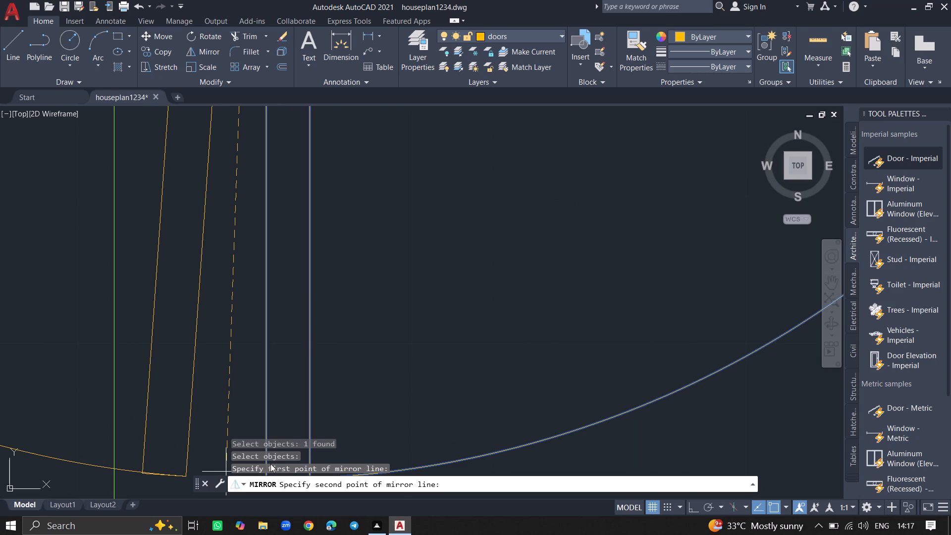
left_click(266, 429)
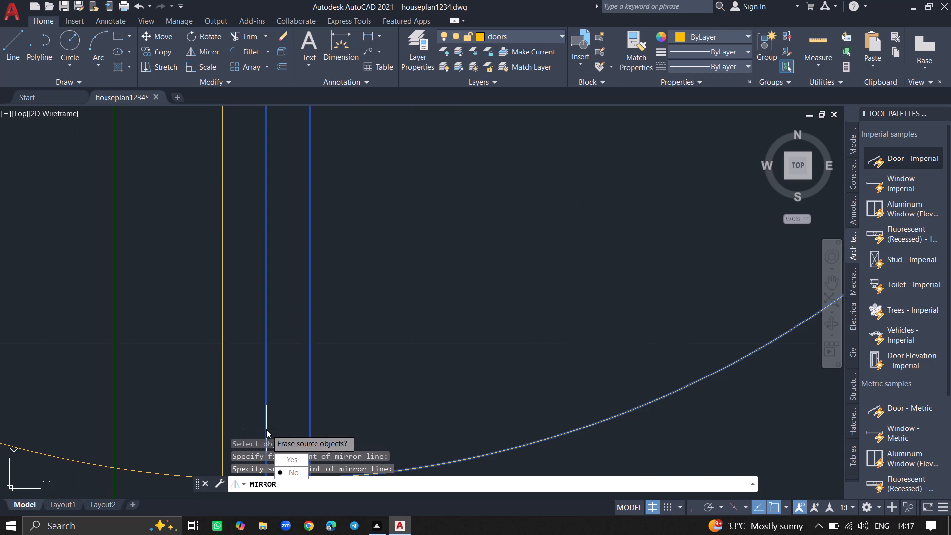
left_click_drag(285, 477, 266, 429)
Move the mirrored door about 1'-0" west, across the vertical partition into the southwest room.
scroll(261, 376, "down", 2, "ctrl")
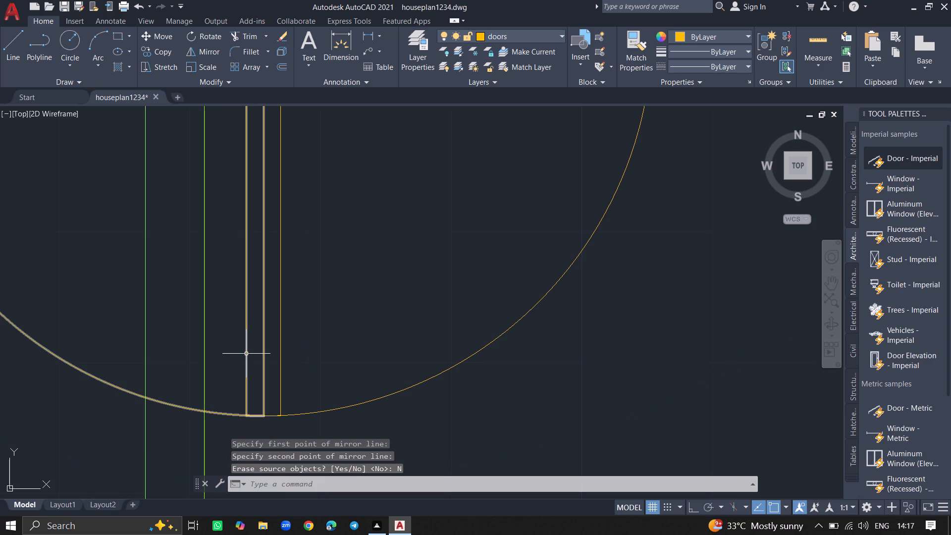
left_click(246, 353)
type("move")
key("Return")
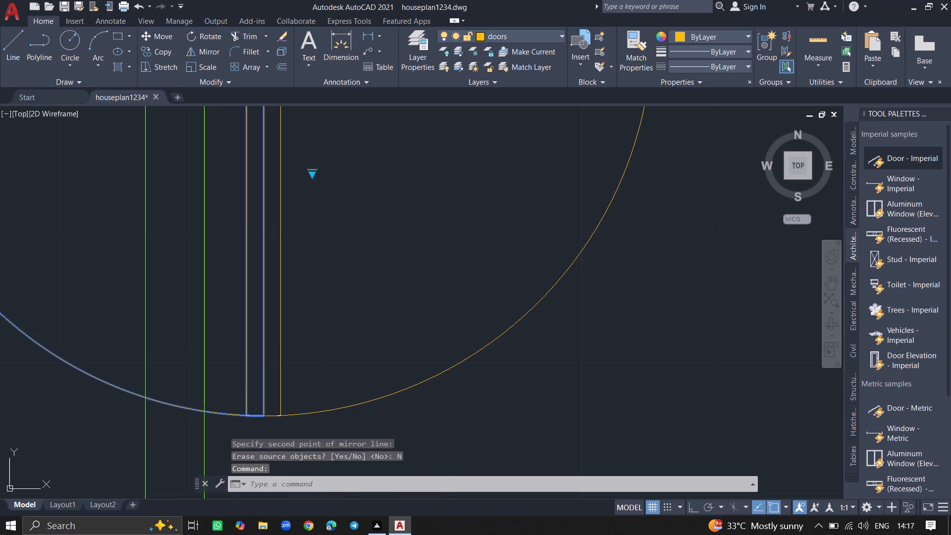
left_click(246, 353)
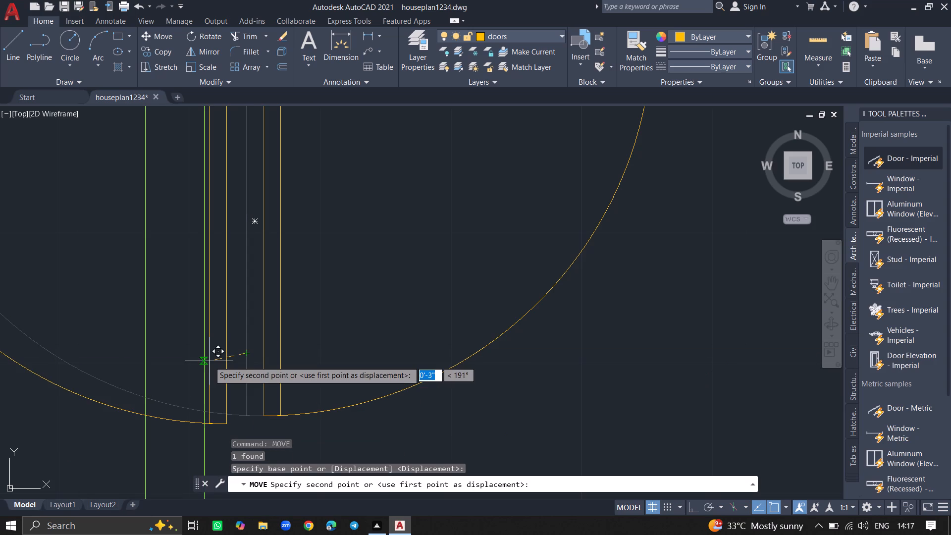
scroll(205, 362, "down", 2, "ctrl")
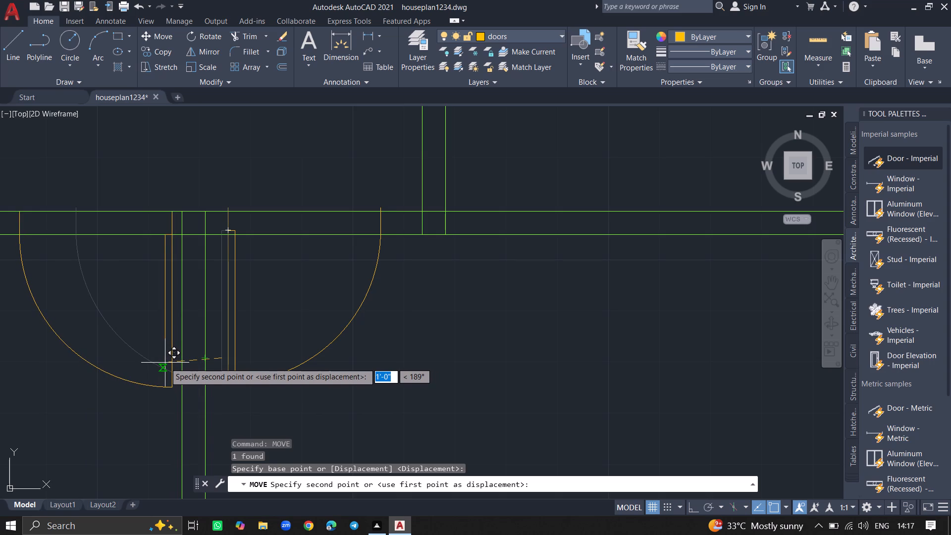
left_click(165, 360)
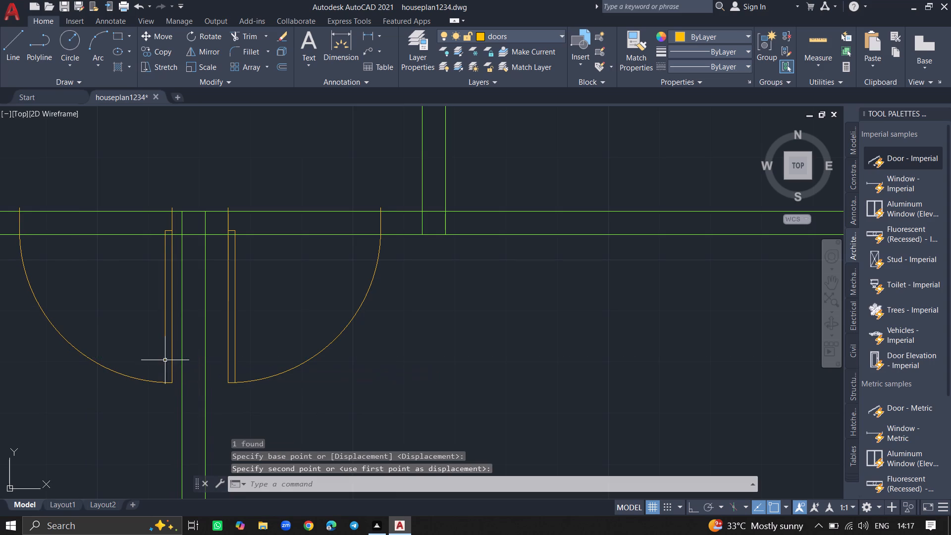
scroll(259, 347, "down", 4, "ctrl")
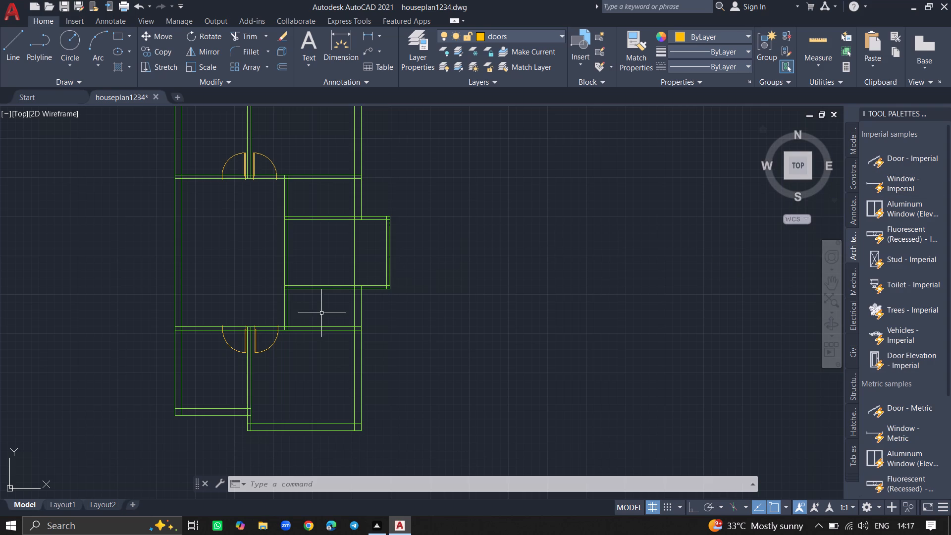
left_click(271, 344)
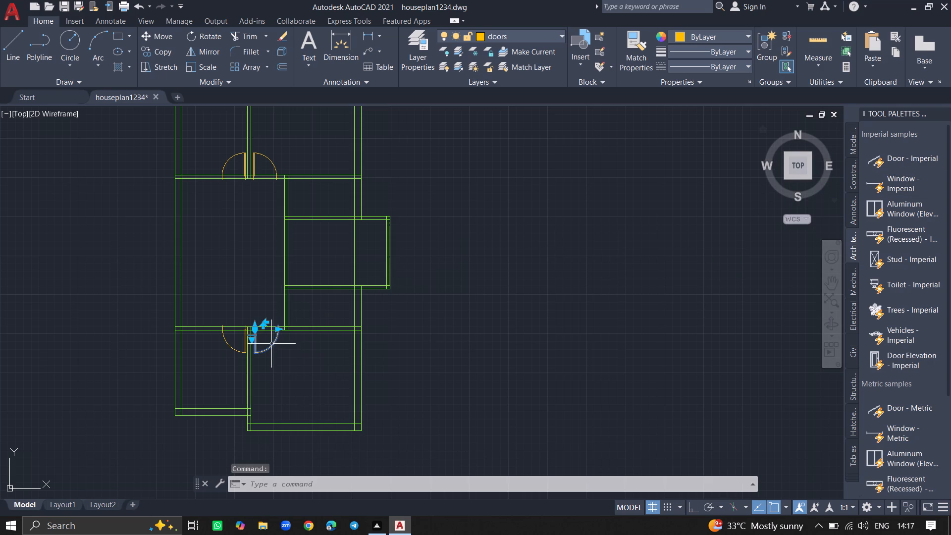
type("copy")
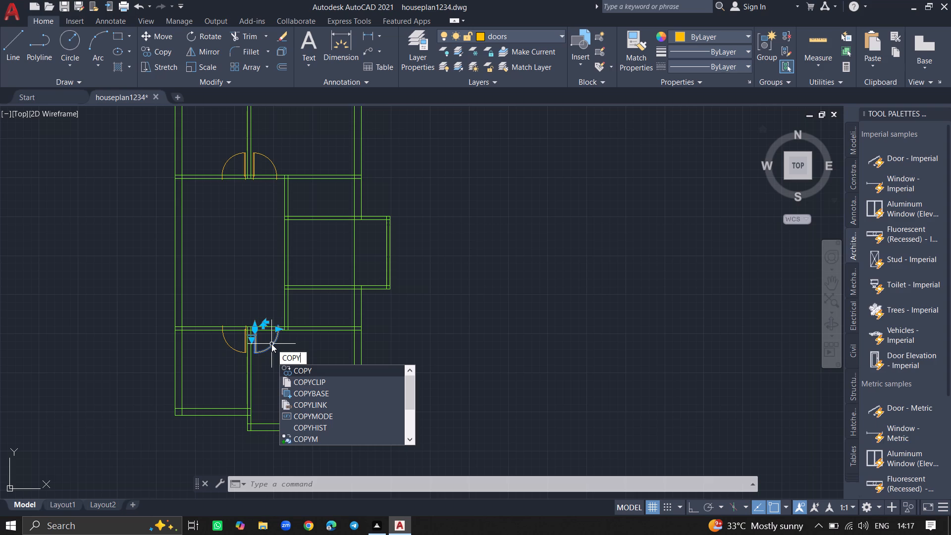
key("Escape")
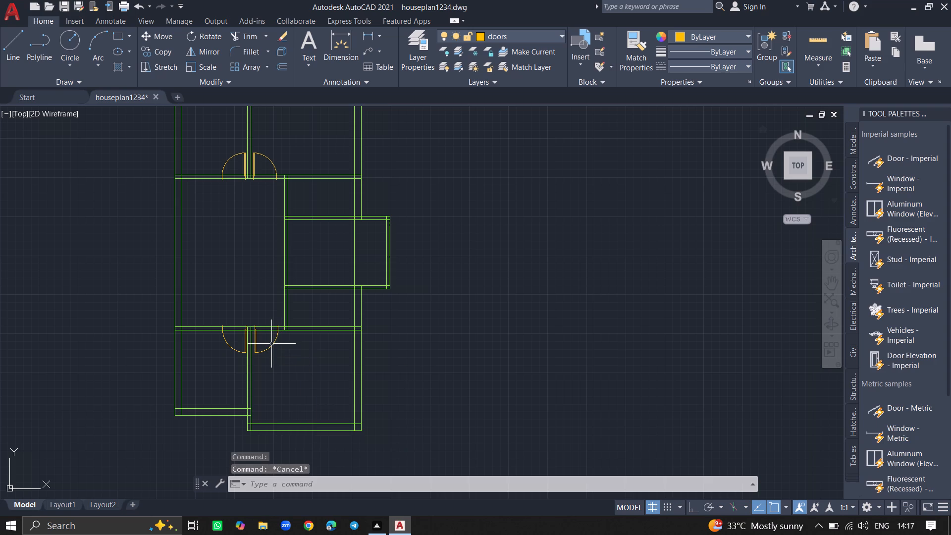
Insert a new Door - Imperial block in the empty area east of the house plan.
left_click(914, 157)
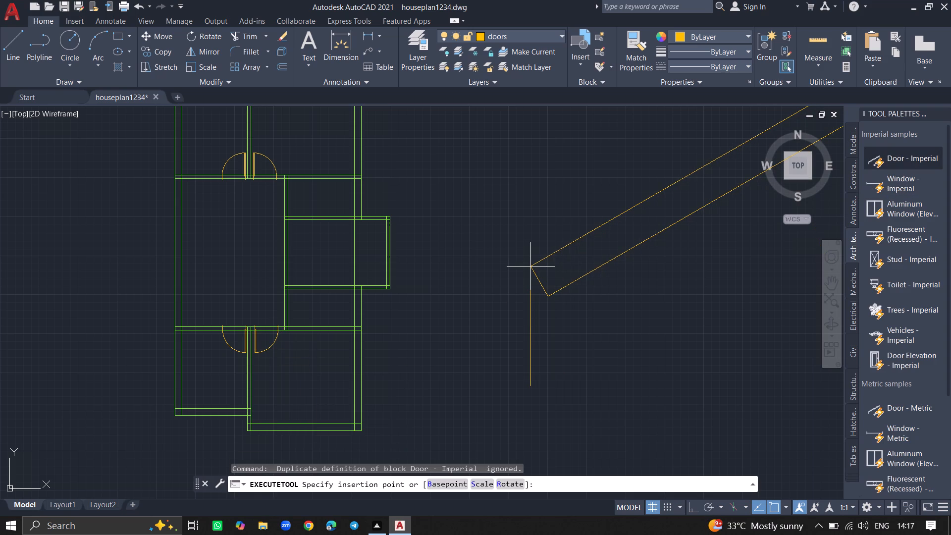
left_click(530, 267)
Close the tool palettes and scale the new door down freehand about a point on its leaf, slightly smaller than the plan's existing doors.
left_click(530, 267)
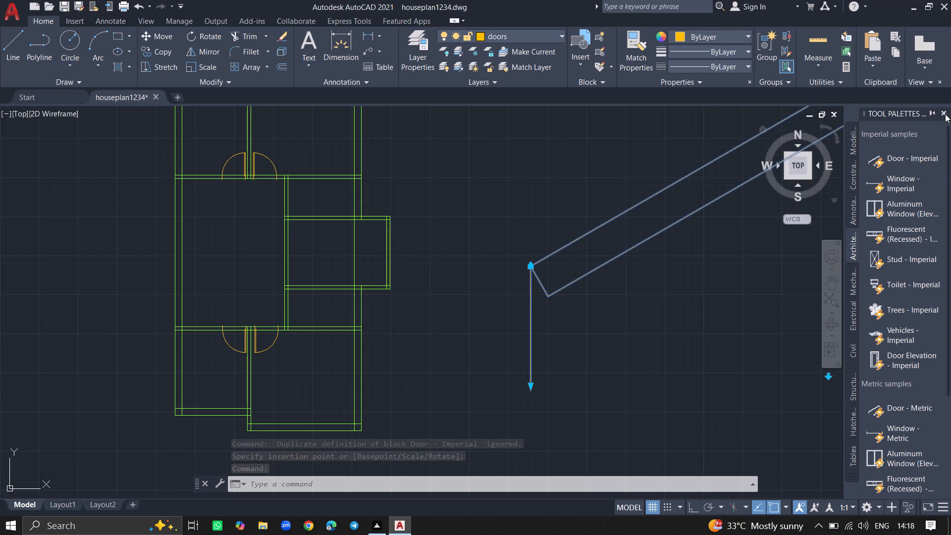
left_click(945, 112)
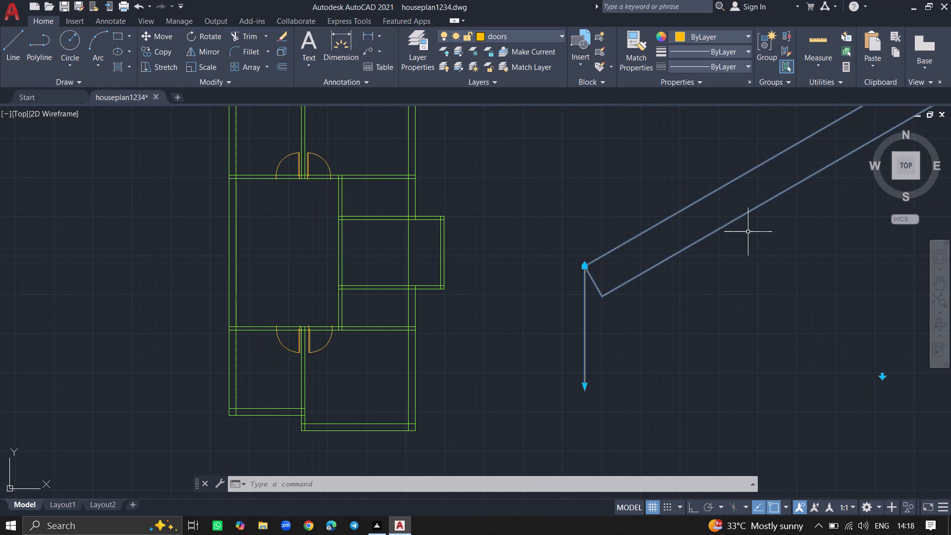
type("sc")
key("Return")
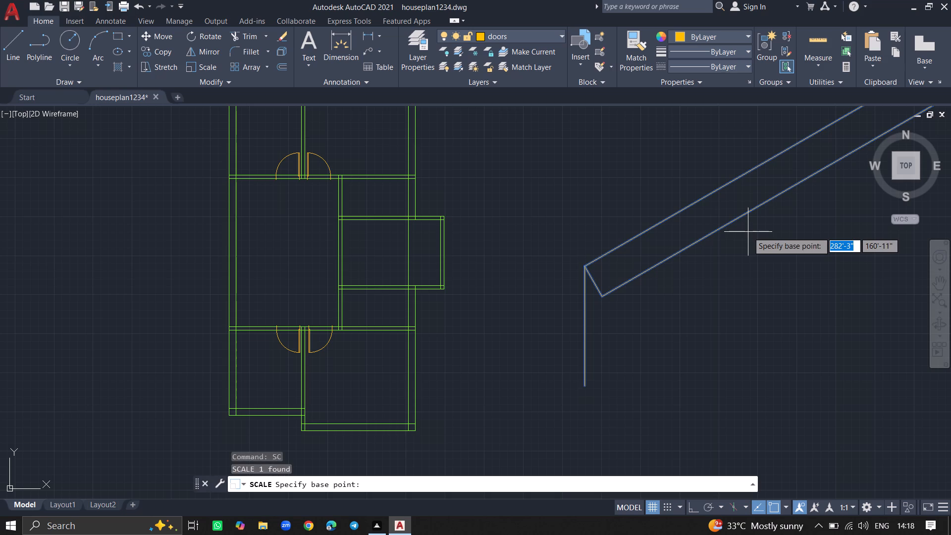
left_click(762, 203)
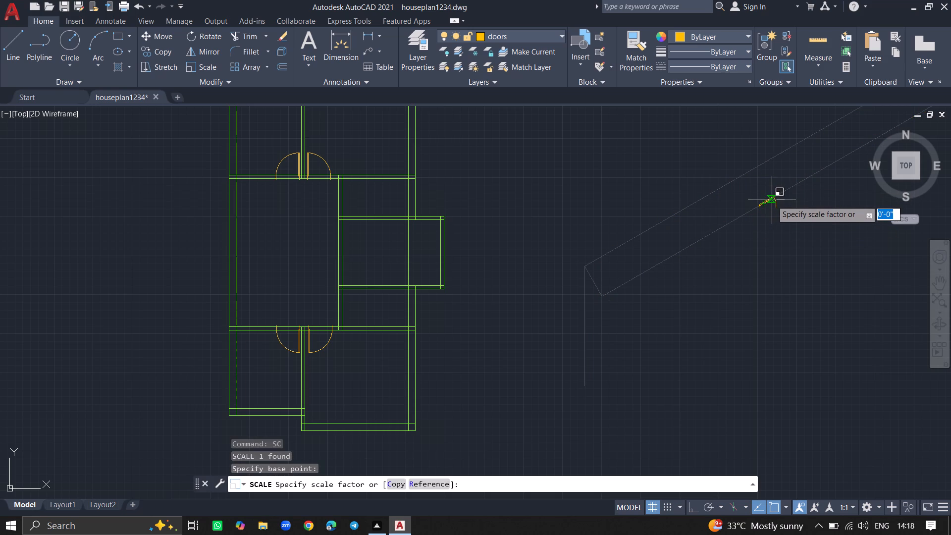
left_click(772, 200)
Set the scaled-down door's opening angle to Open 90º.
left_click(771, 199)
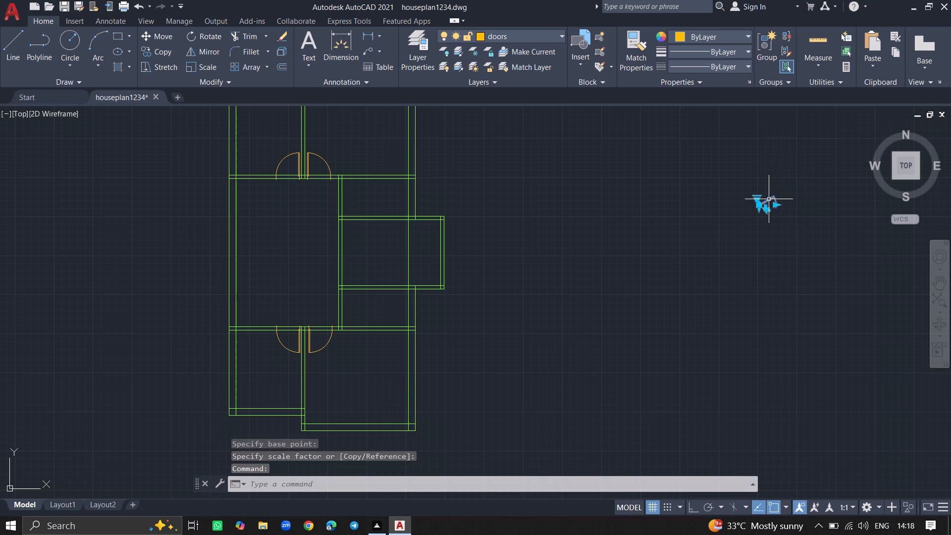
left_click(759, 196)
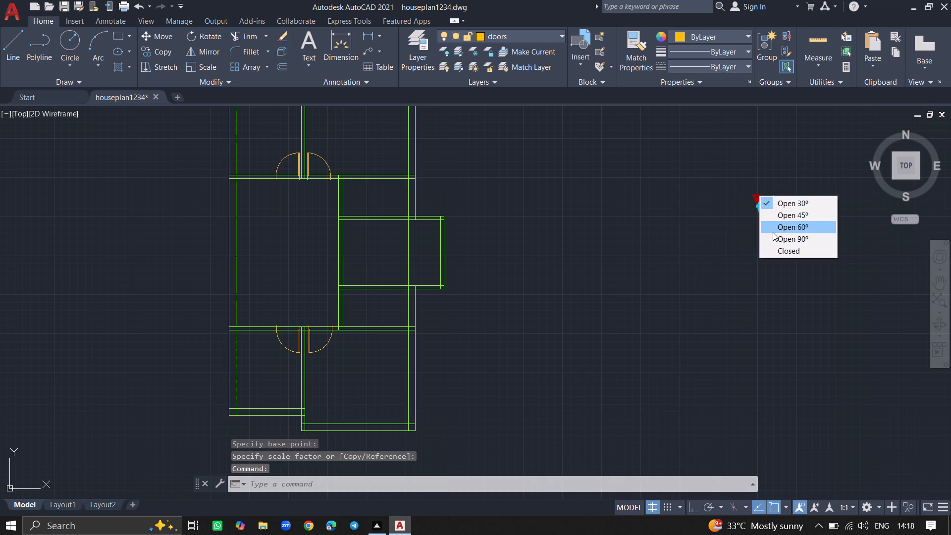
left_click(773, 234)
key("Escape")
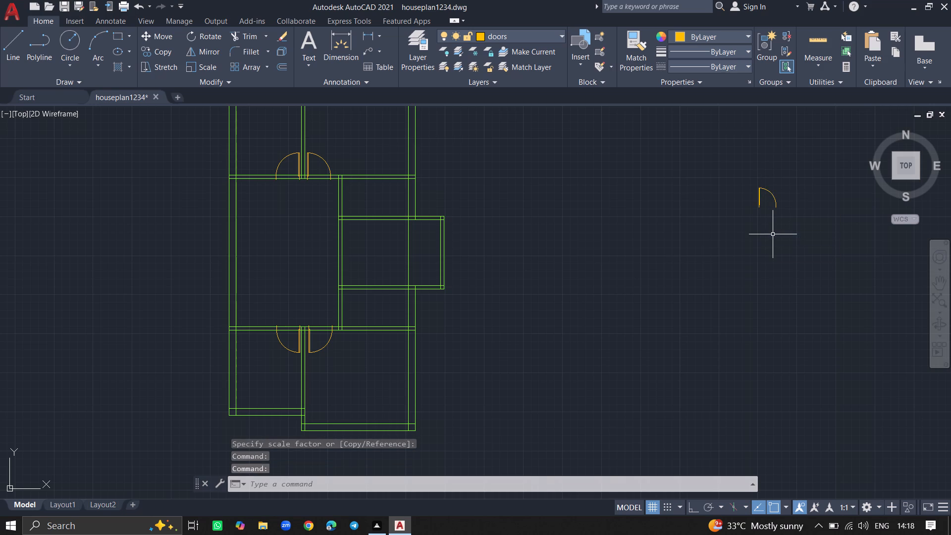
Move the door about 44'-4" west, into the space north of the projecting east room, just east of the vertical partition.
left_click(765, 189)
type("move")
key("Return")
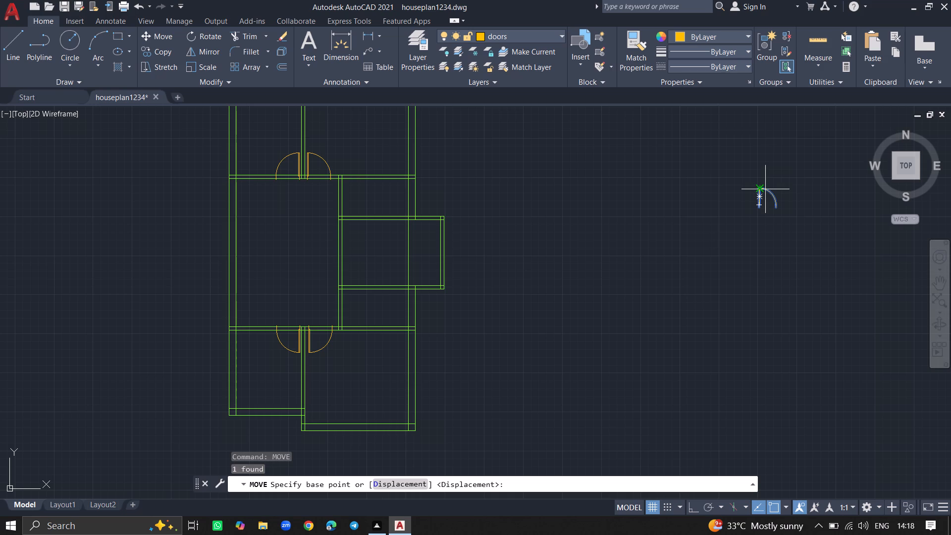
left_click(765, 189)
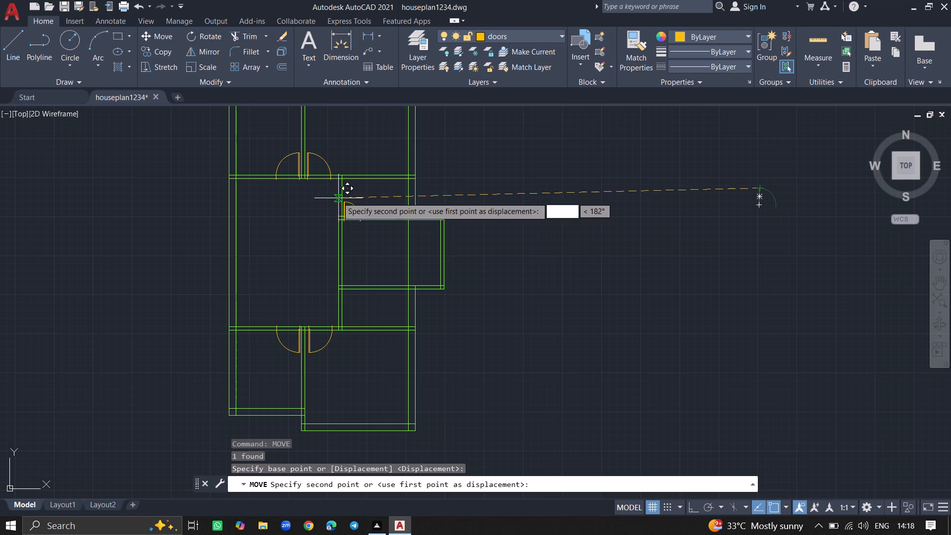
scroll(336, 196, "up", 4, "ctrl")
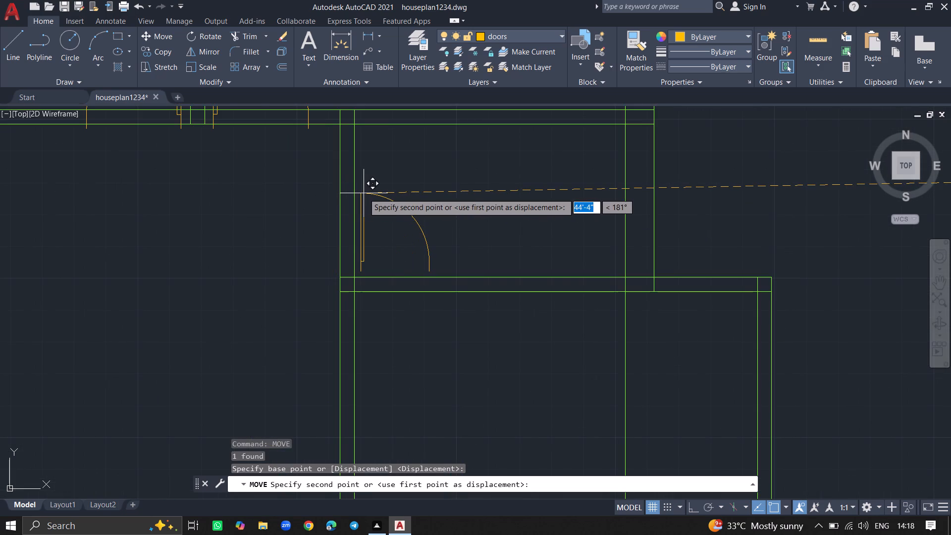
left_click(364, 193)
Rotate the door 180° about the top end of its leaf with Ortho on.
left_click(364, 198)
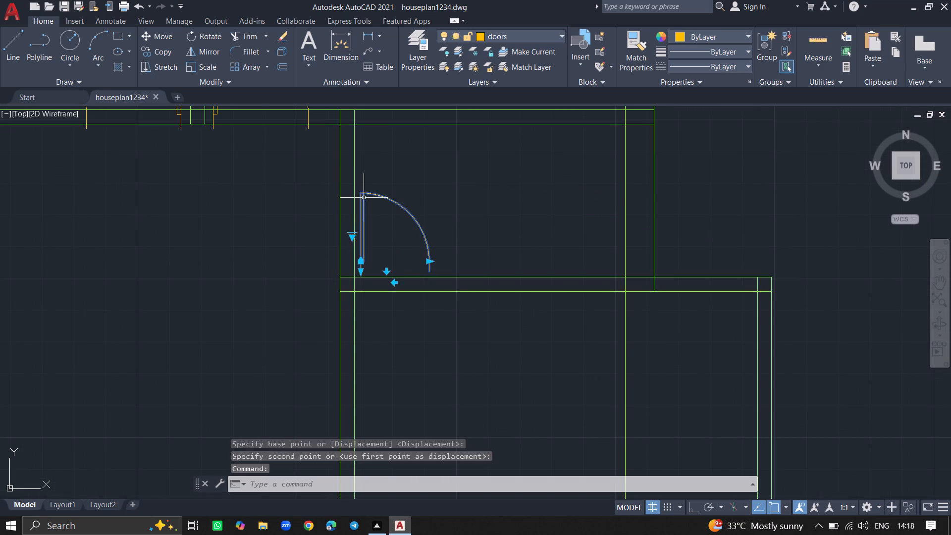
left_click(364, 198)
type("rotate")
key("Return")
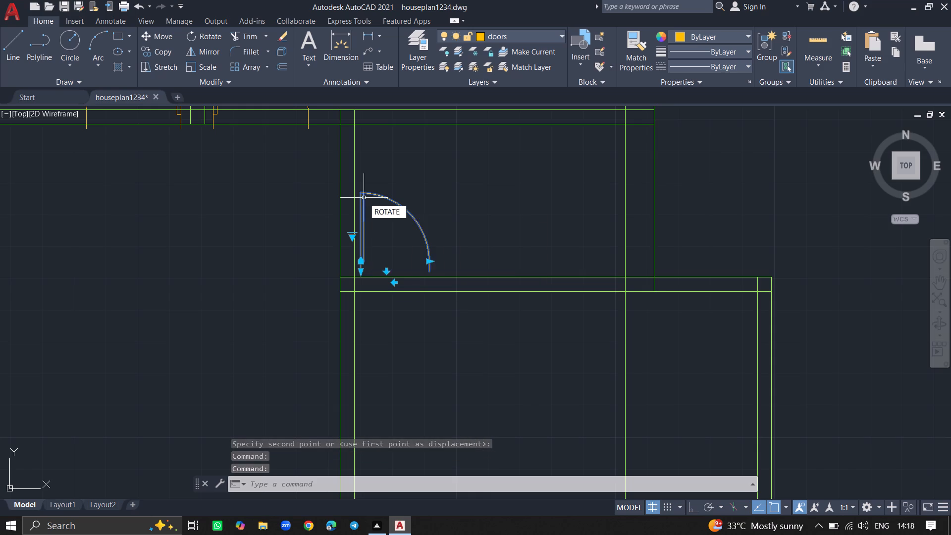
left_click(364, 194)
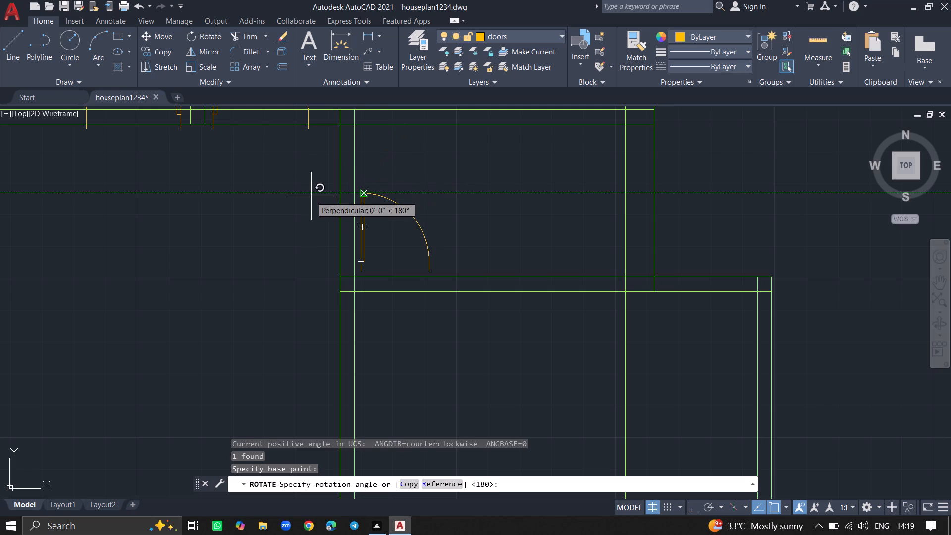
key("F8")
left_click(311, 166)
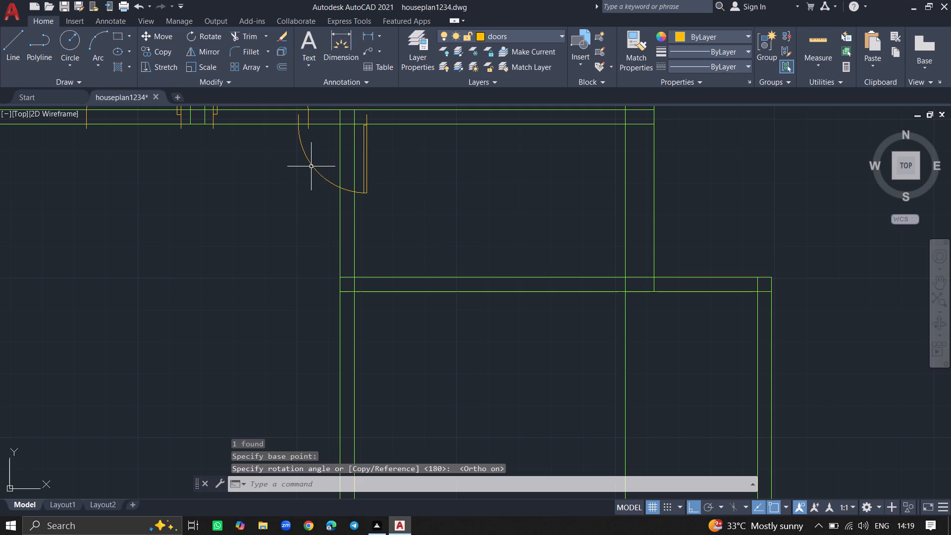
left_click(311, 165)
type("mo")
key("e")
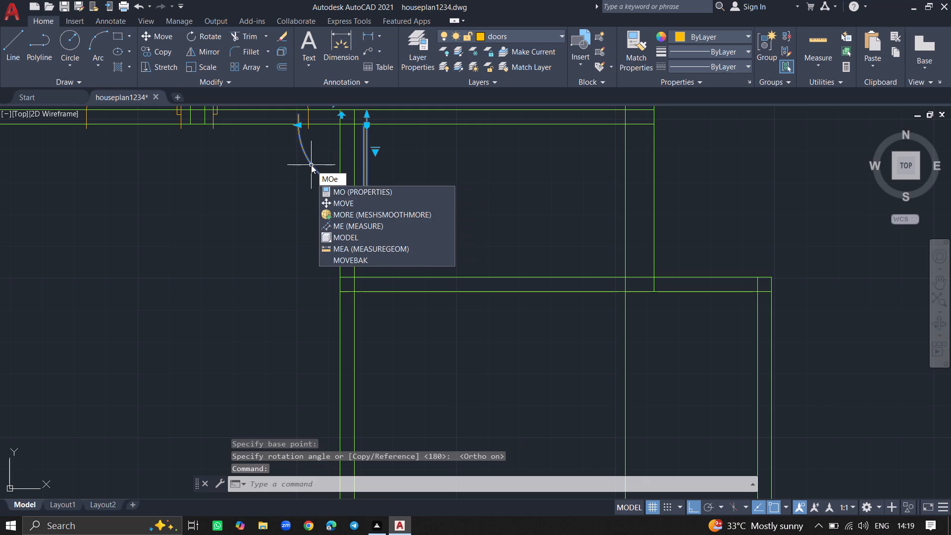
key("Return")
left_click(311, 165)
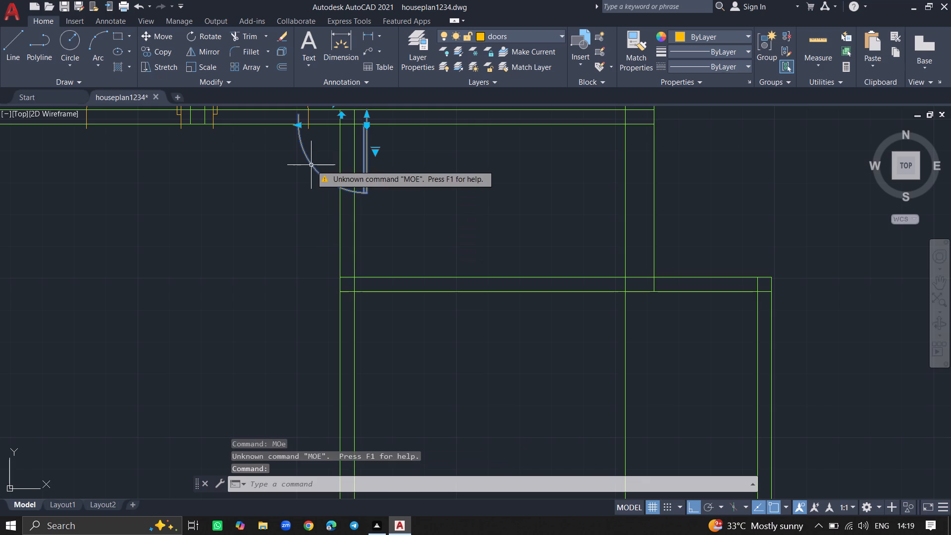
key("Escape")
Move the rotated door about 2'-1" east and slightly north with Ortho off, into the horizontal wall east of the vertical partition.
type("move")
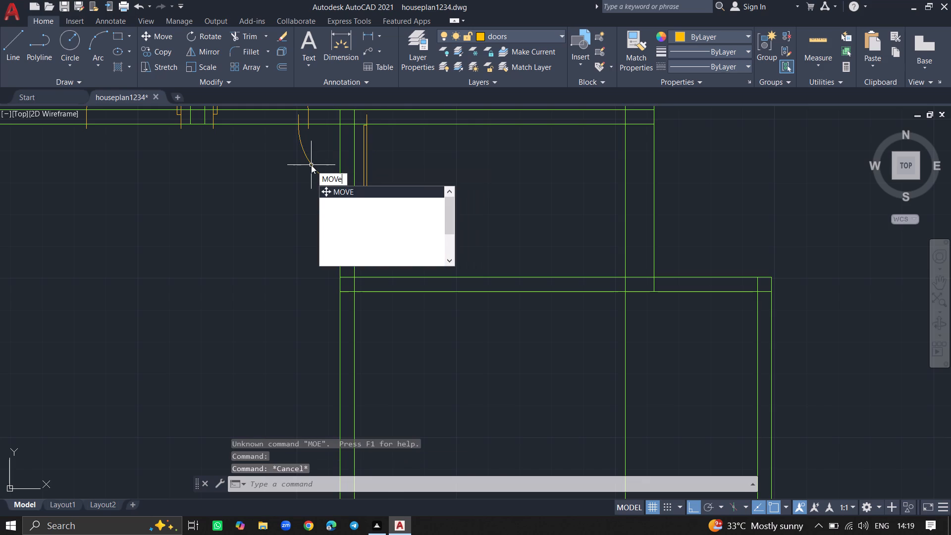
key("Return")
left_click(311, 165)
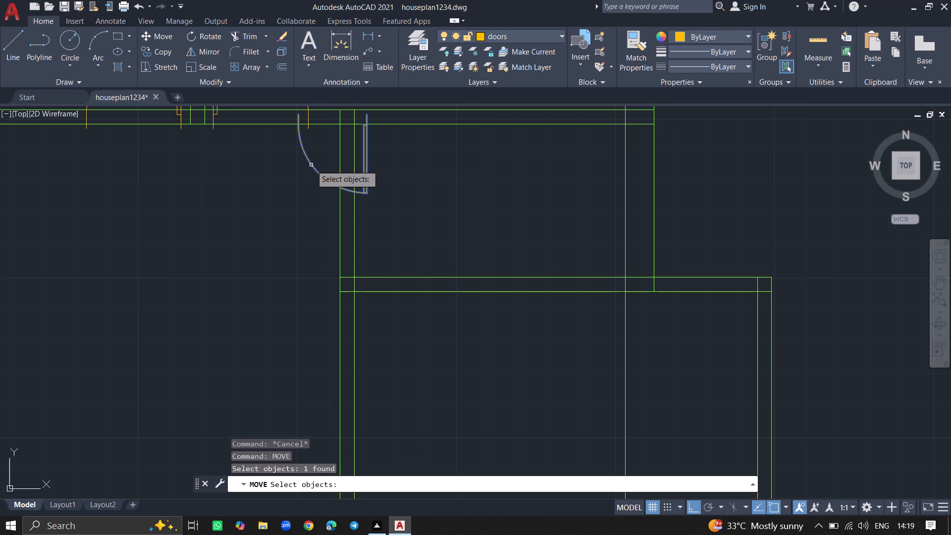
key("Return")
left_click(311, 165)
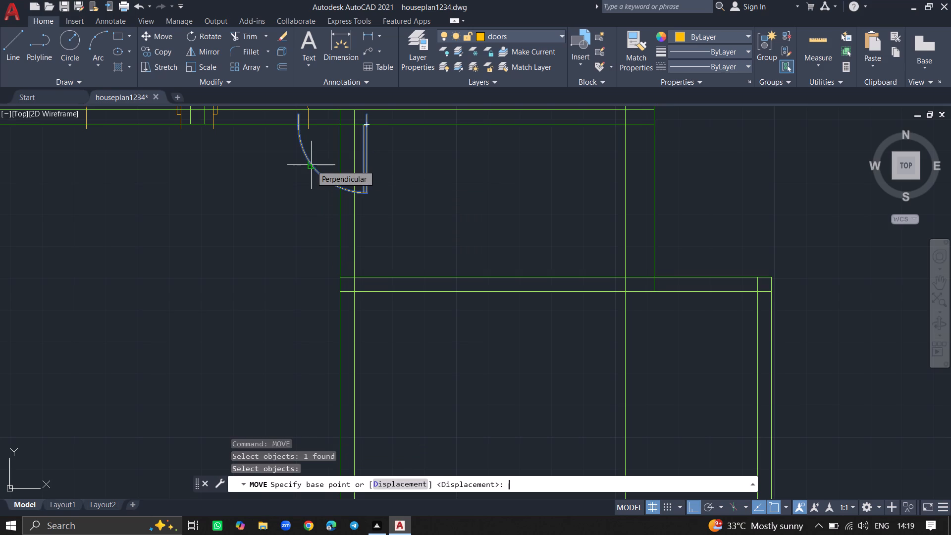
left_click(311, 165)
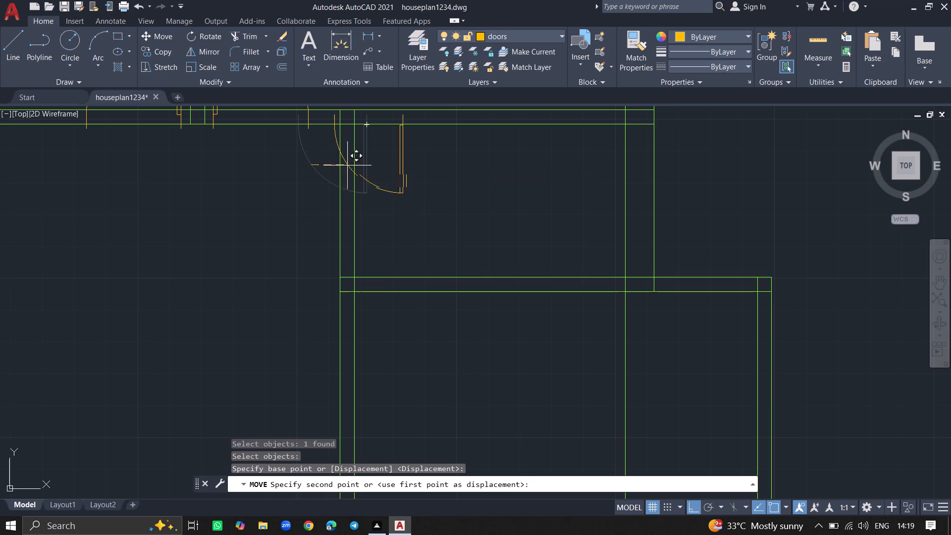
scroll(355, 168, "down", 2, "ctrl")
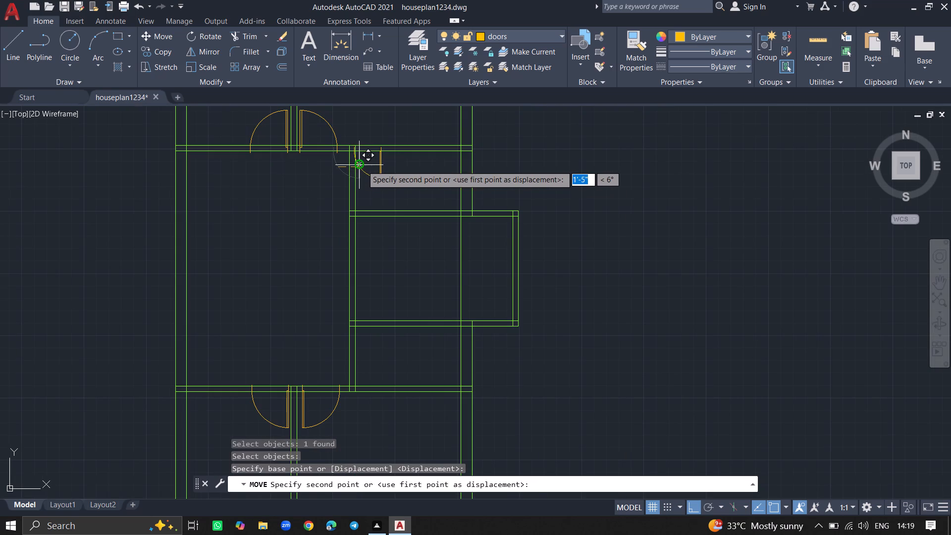
scroll(371, 166, "up", 3, "ctrl")
scroll(371, 166, "down", 2, "ctrl")
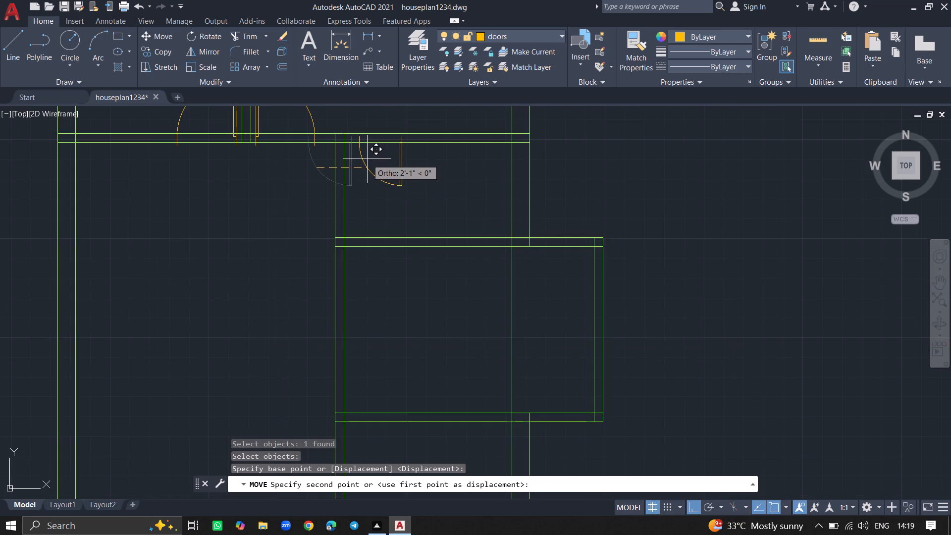
key("F8")
left_click(367, 159)
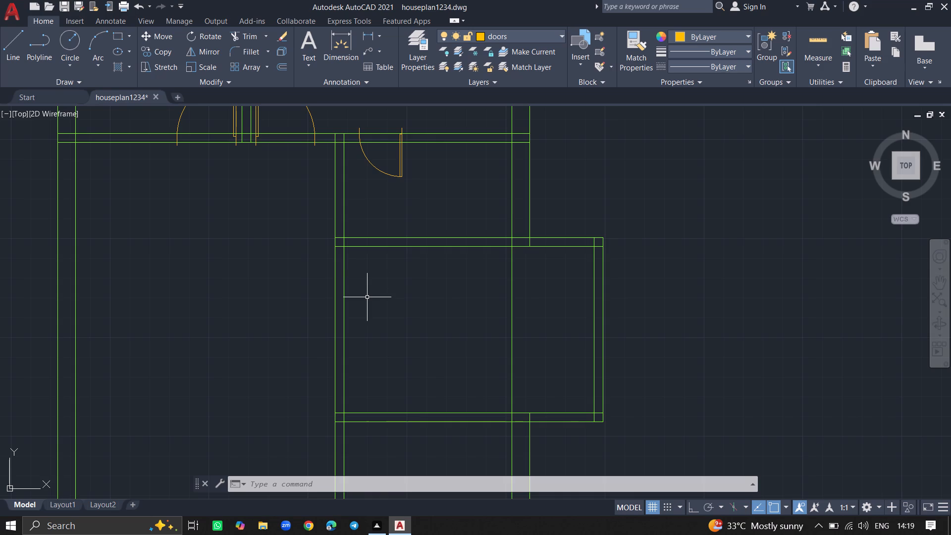
Insert another Door - Imperial block in the empty area just east of the house plan.
scroll(367, 297, "down", 3, "ctrl")
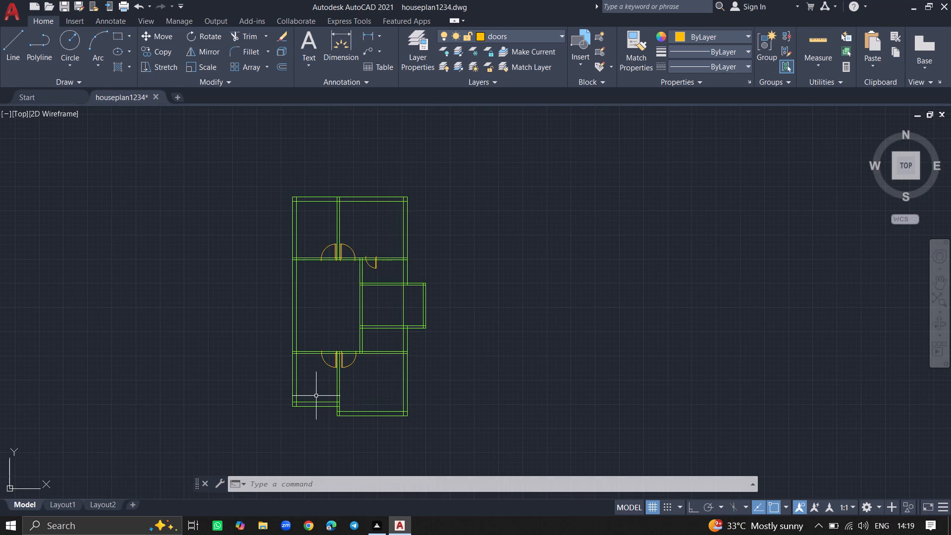
key("ctrl+3")
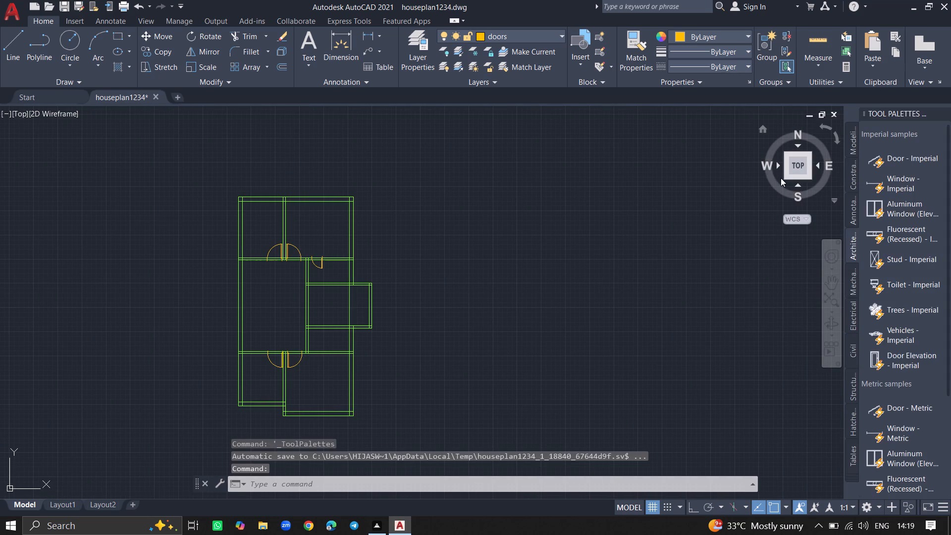
left_click(879, 151)
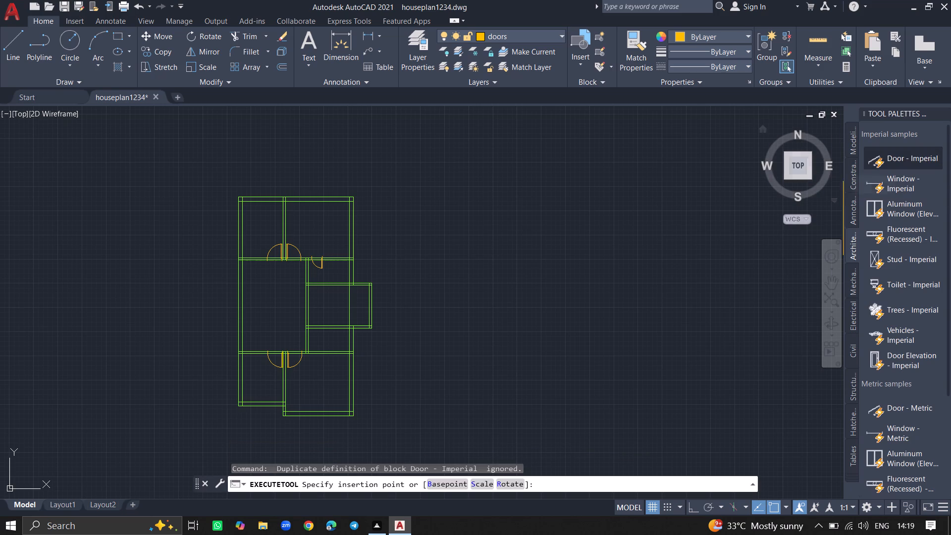
left_click(449, 304)
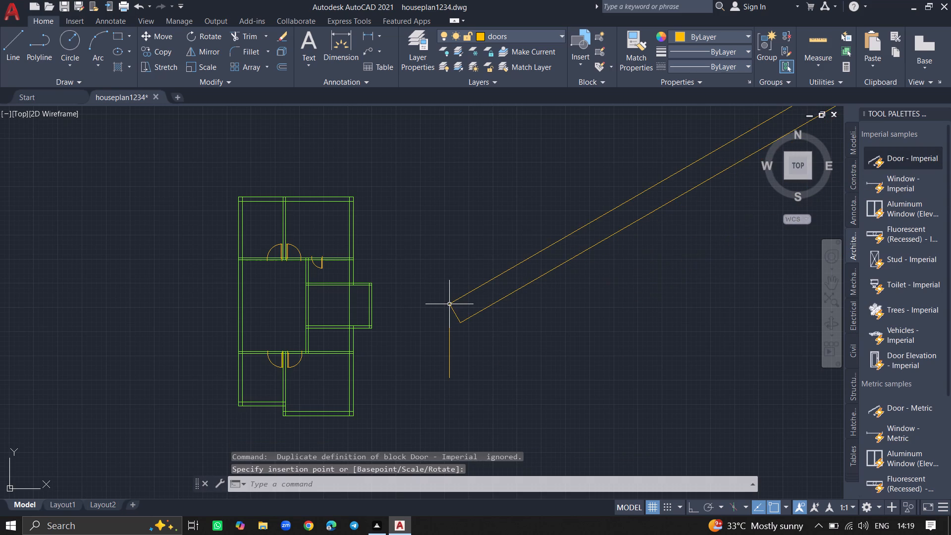
Set the new full-size door's opening angle to Open 90º and close the tool palettes.
left_click(457, 298)
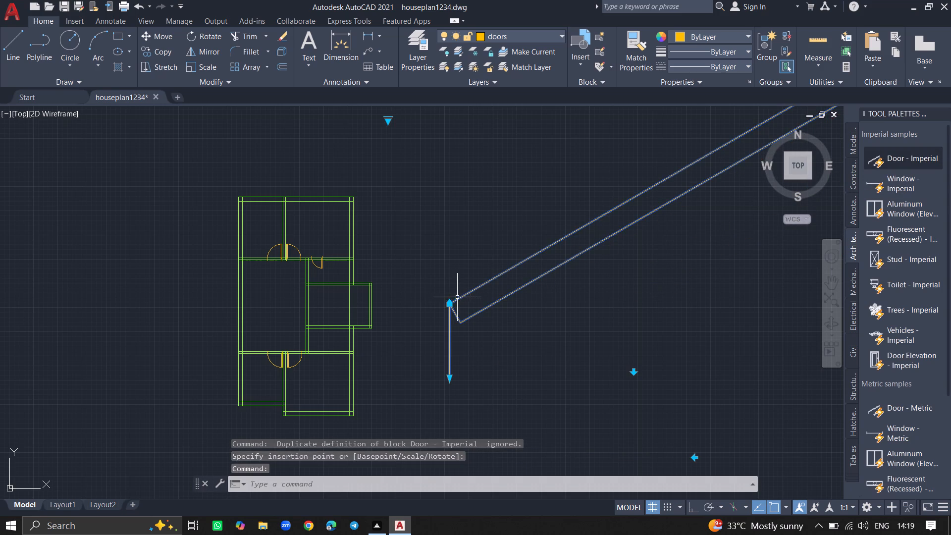
left_click(389, 120)
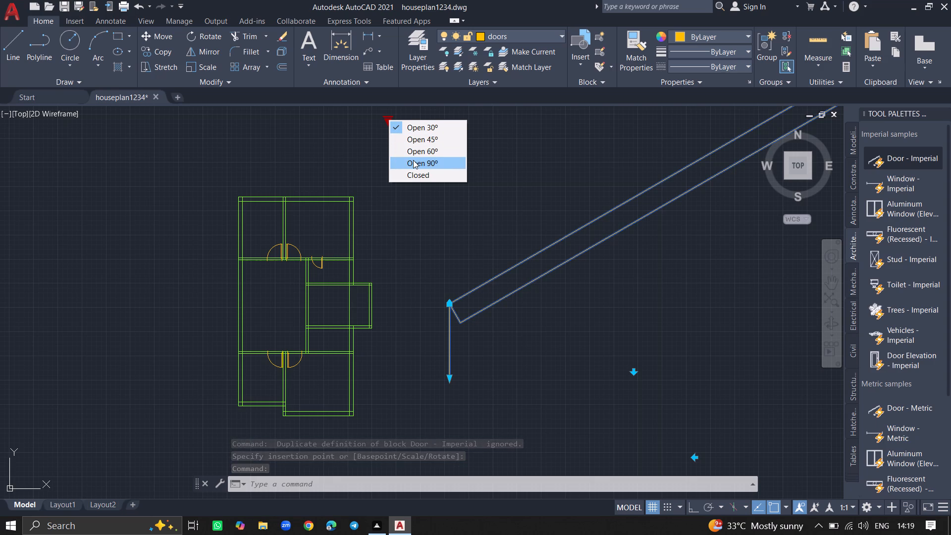
left_click(413, 160)
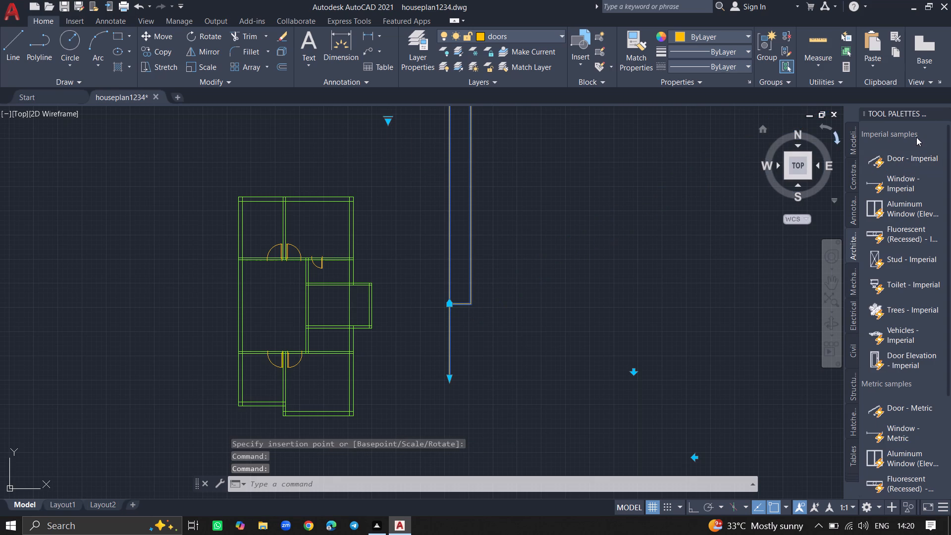
left_click(945, 109)
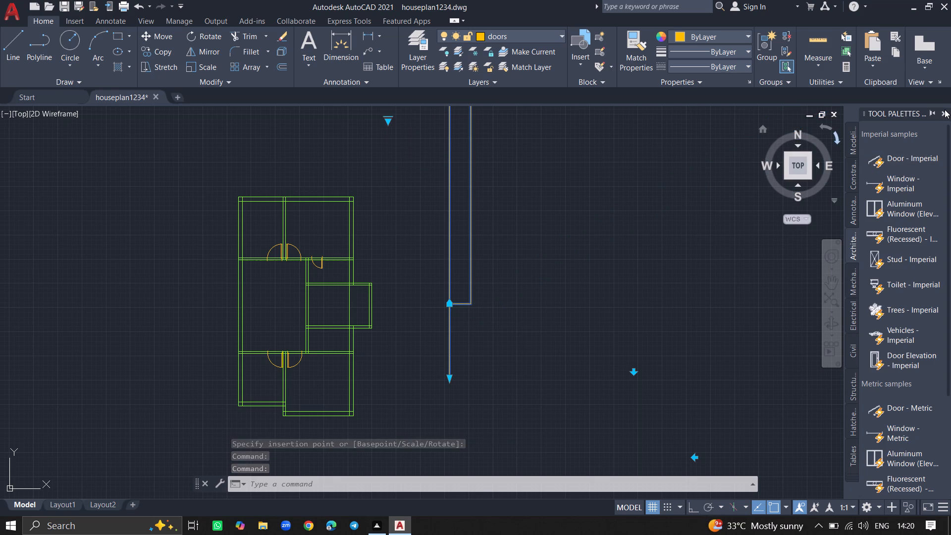
scroll(680, 228, "down", 4, "ctrl")
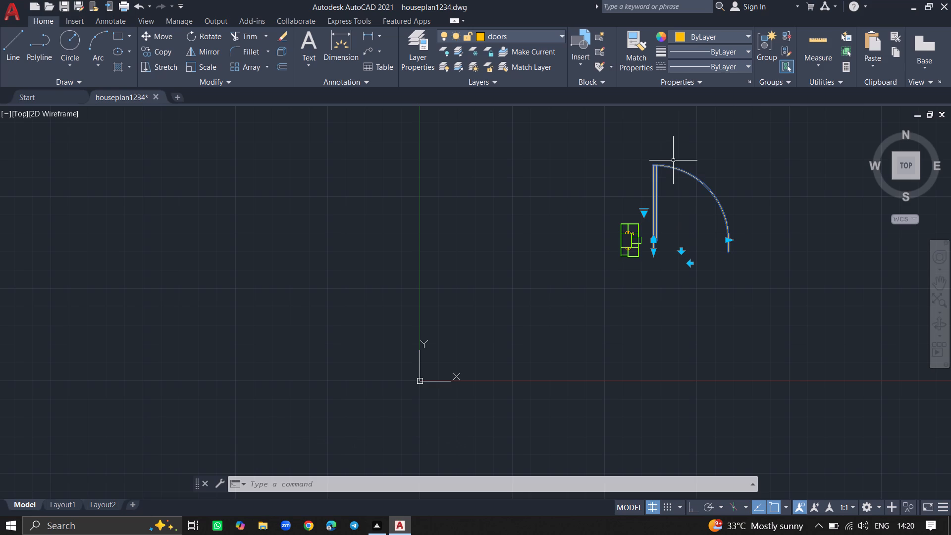
key("Escape")
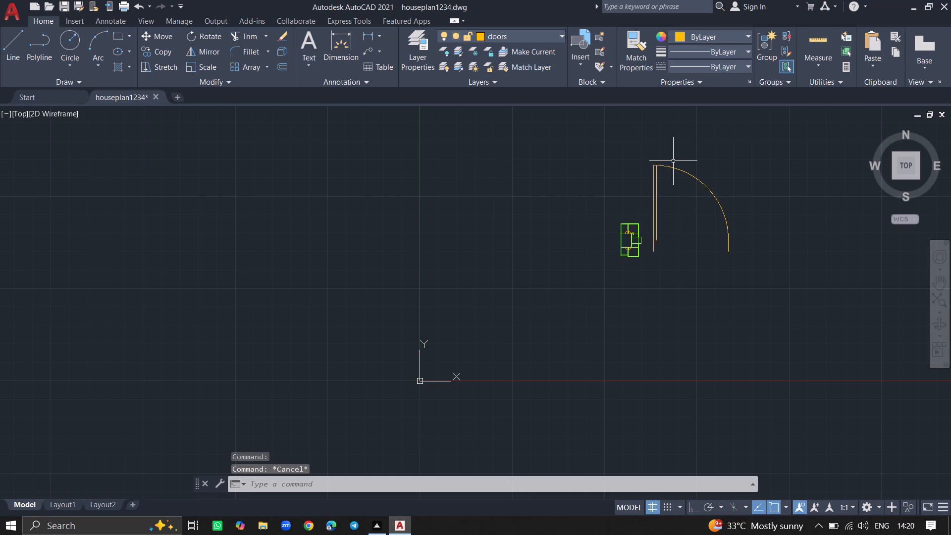
Scale the new full-size door down to roughly a quarter of its size about the top of its leaf.
left_click(659, 167)
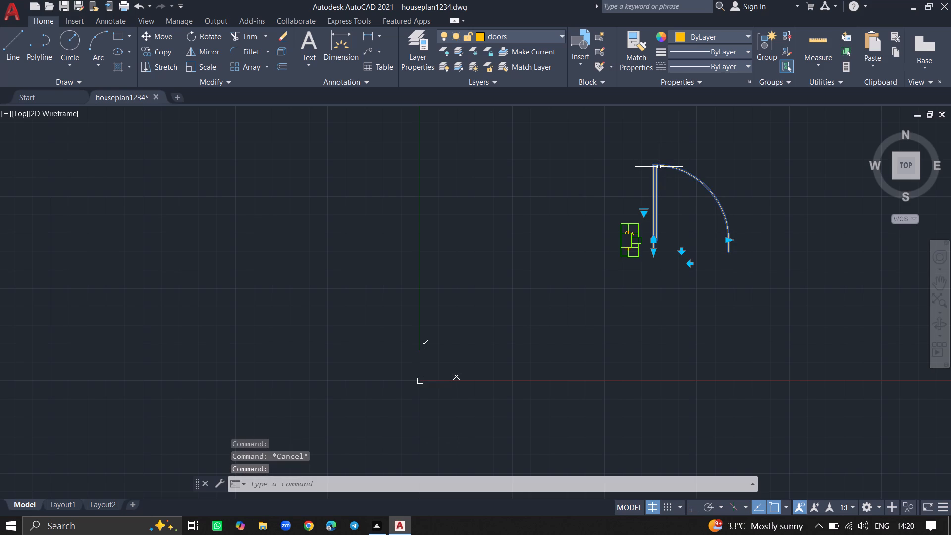
type("sc")
key("Return")
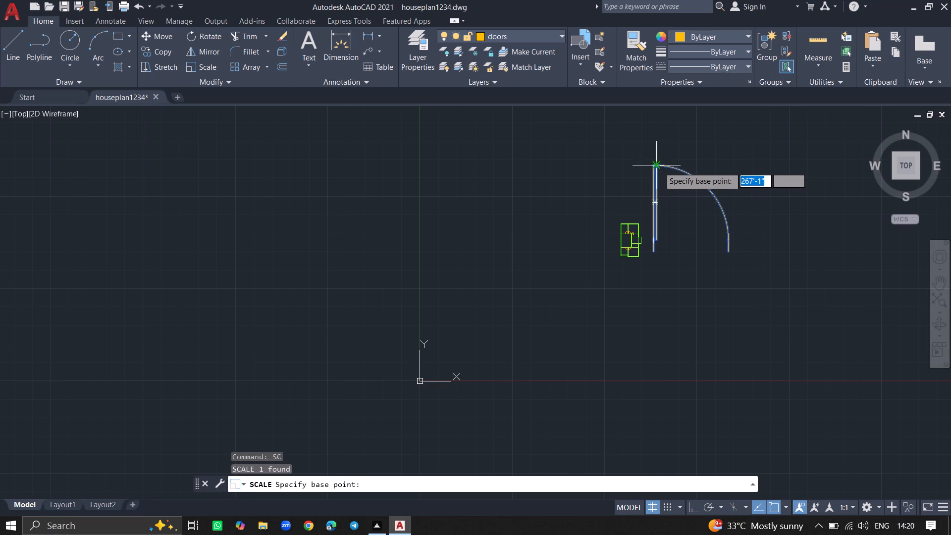
left_click(659, 167)
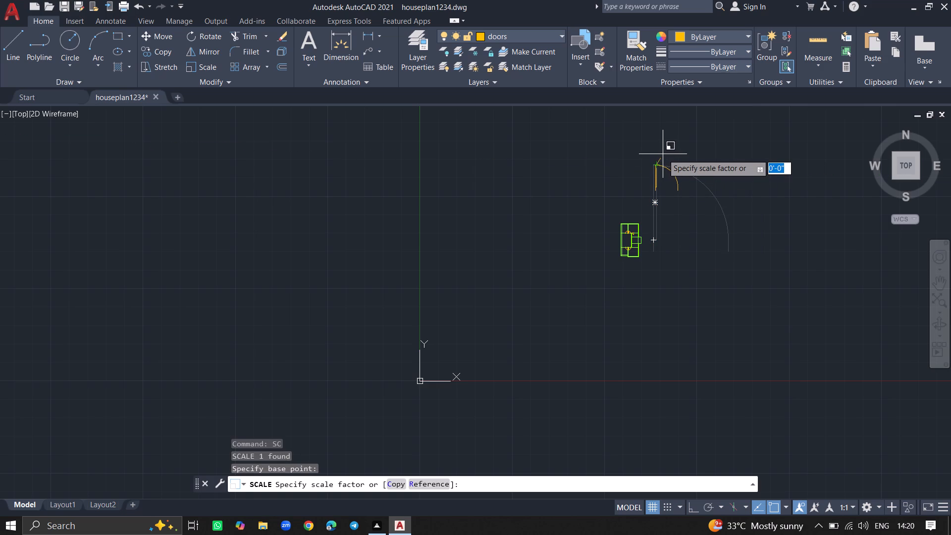
left_click(663, 156)
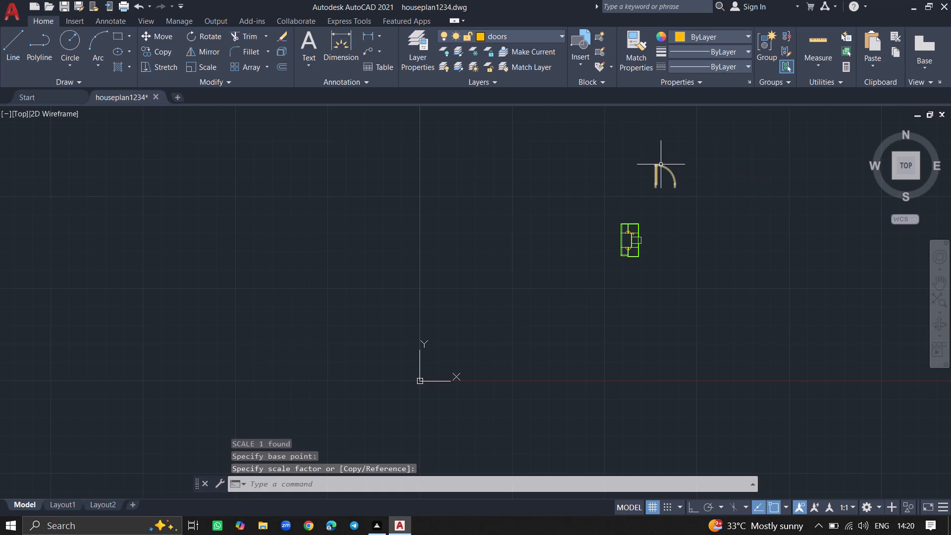
Move the reduced door into the empty area just west of the house plan's southwest corner.
left_click(661, 165)
type("move")
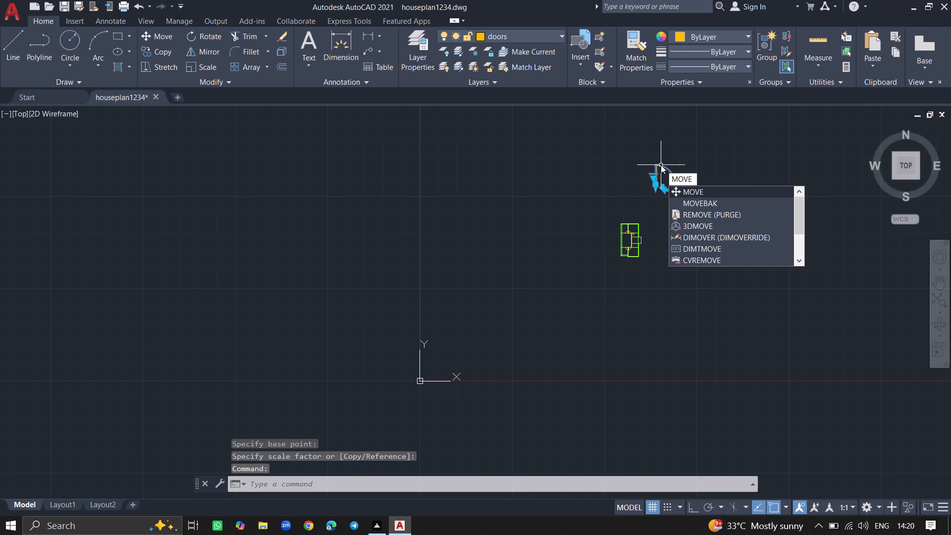
key("Return")
left_click(661, 165)
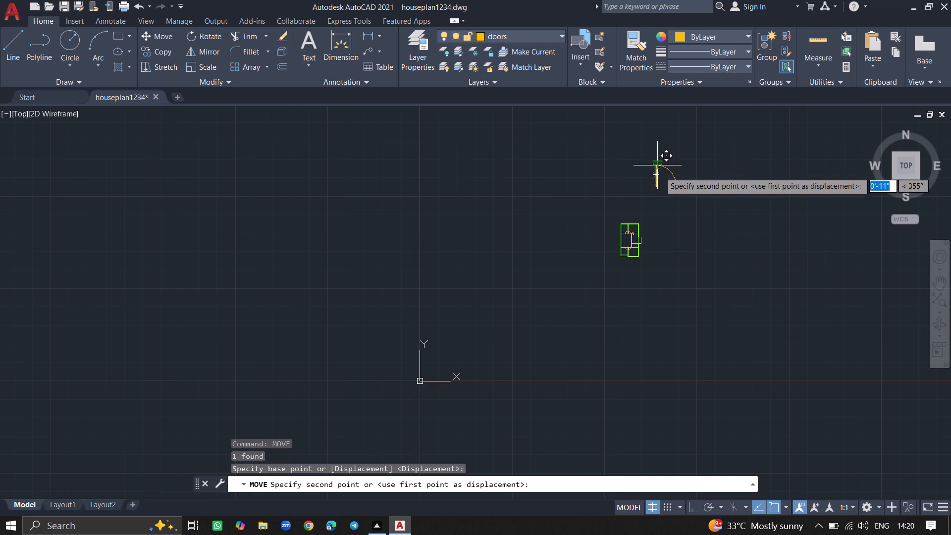
scroll(612, 320, "up", 5, "ctrl")
scroll(612, 320, "down", 2, "ctrl")
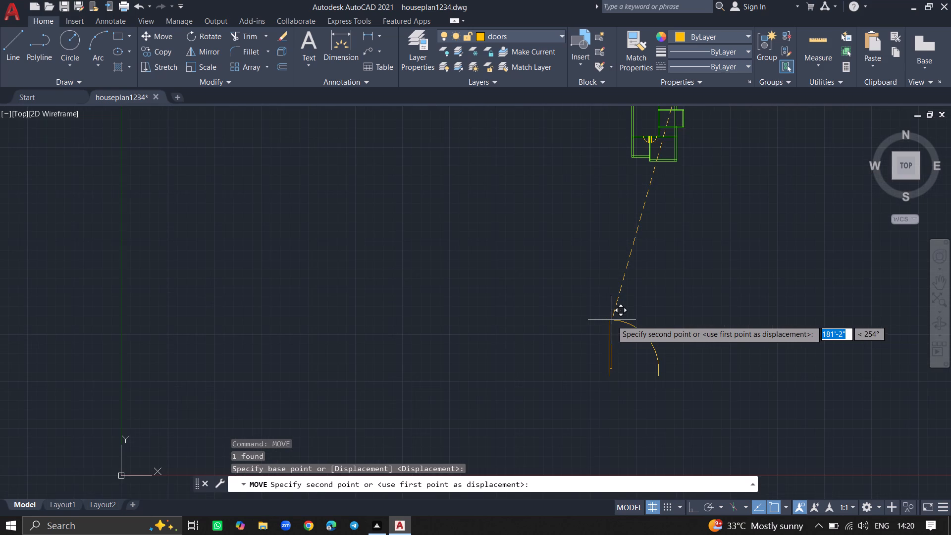
scroll(627, 129, "up", 1, "ctrl")
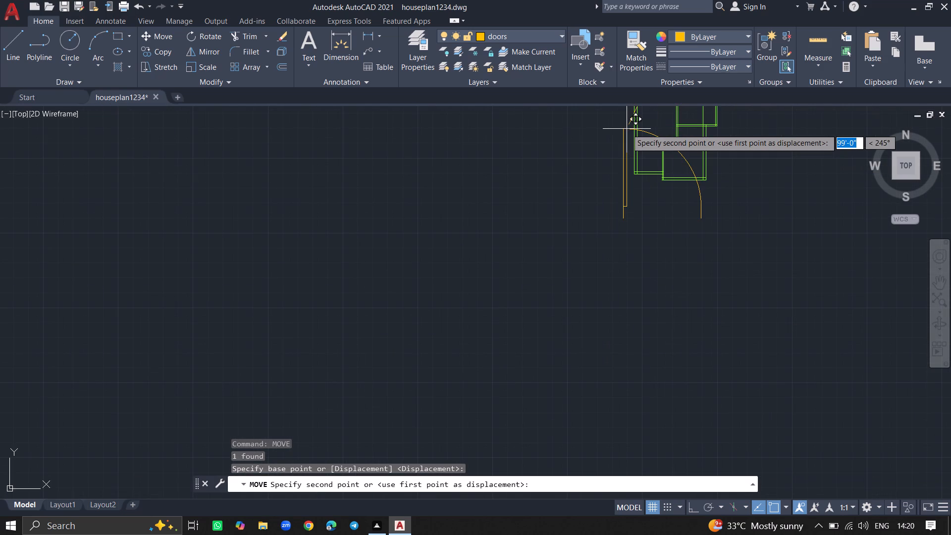
left_click(557, 169)
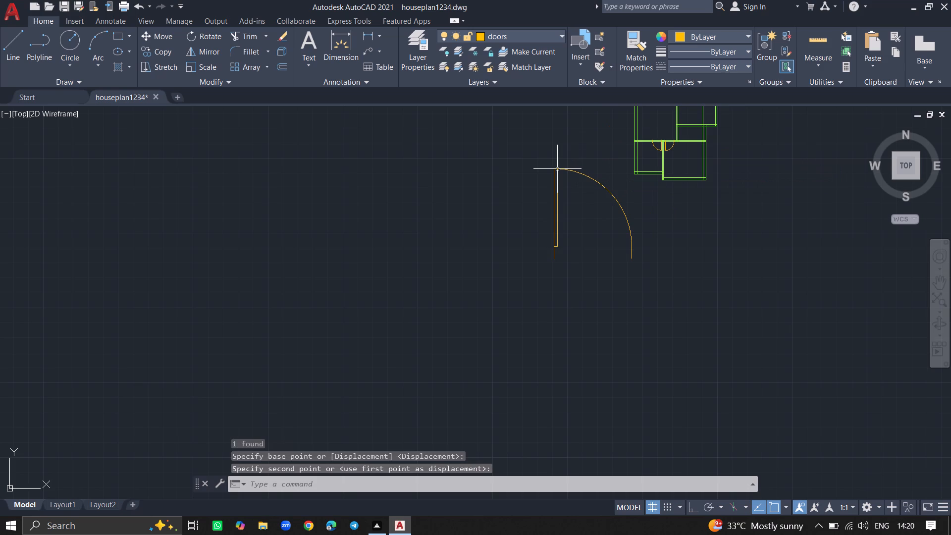
Scale the door down again about the top of its leaf, to a leaf about 6'-6" long.
left_click(557, 169)
type("sc")
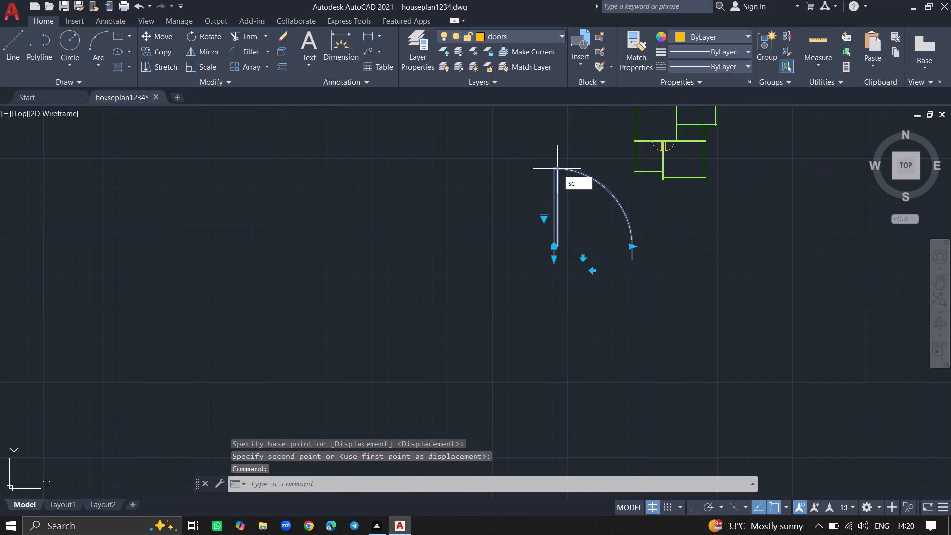
key("Return")
left_click(557, 169)
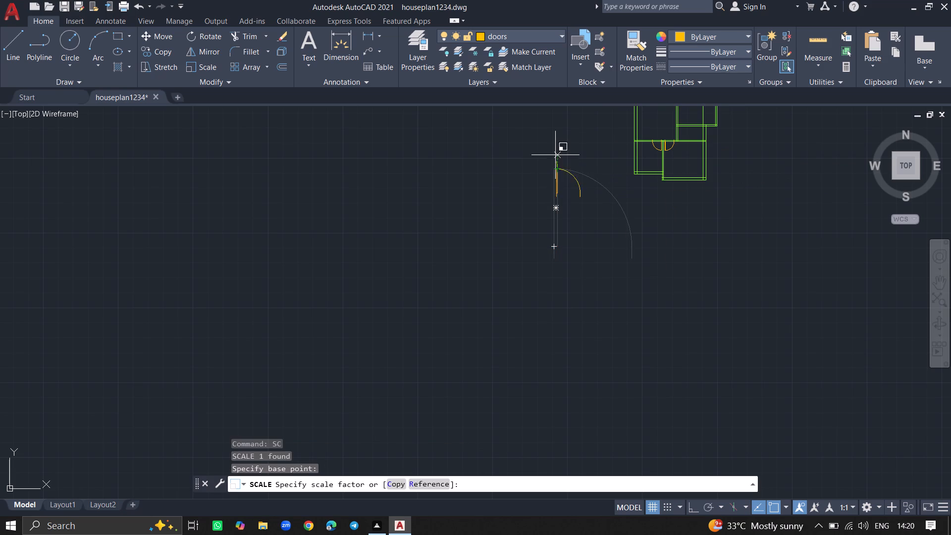
left_click(555, 156)
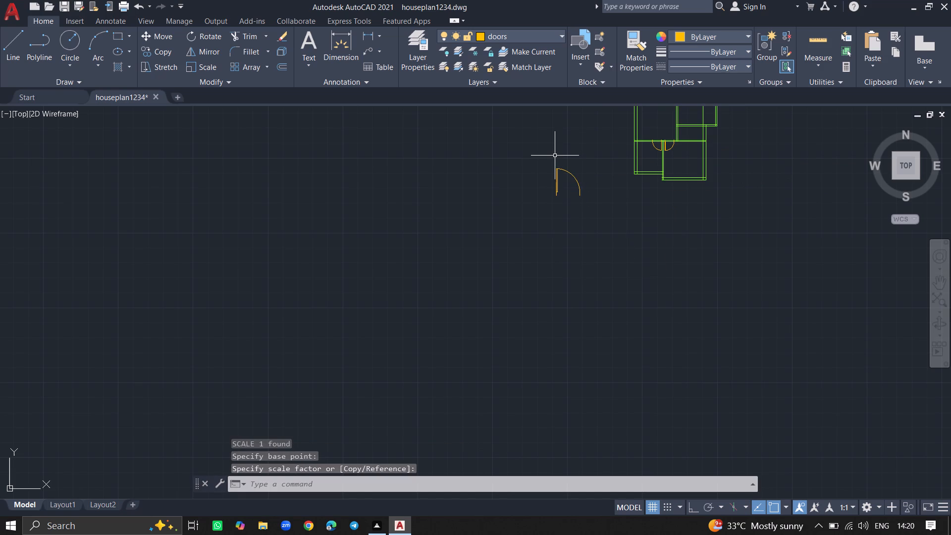
Move the door slightly east, closer to the house plan's southwest corner but still outside it.
left_click(556, 174)
type("move")
key("Return")
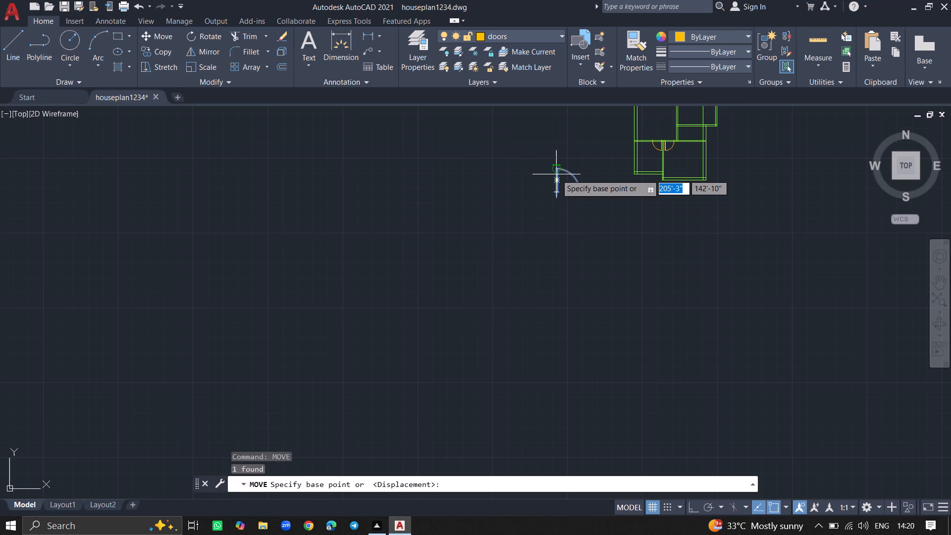
left_click(556, 174)
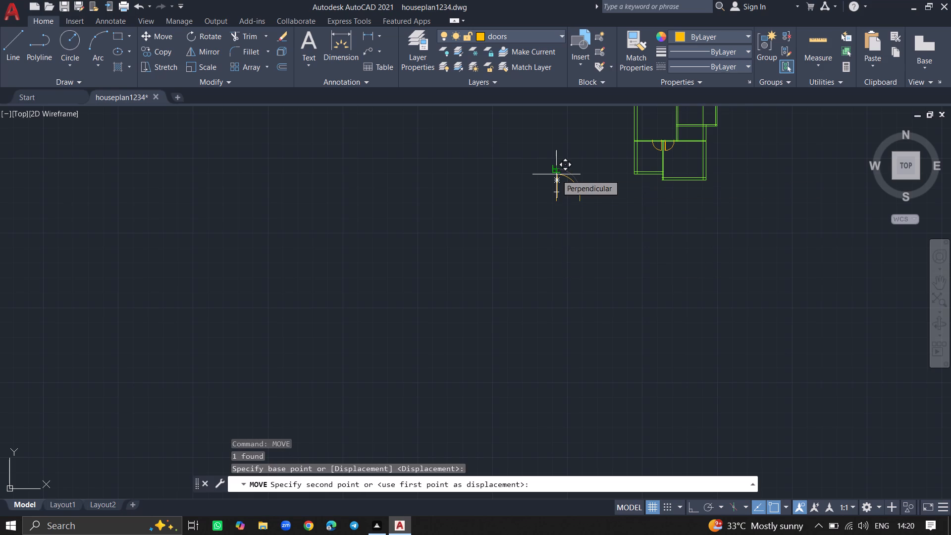
scroll(636, 165, "up", 5, "ctrl")
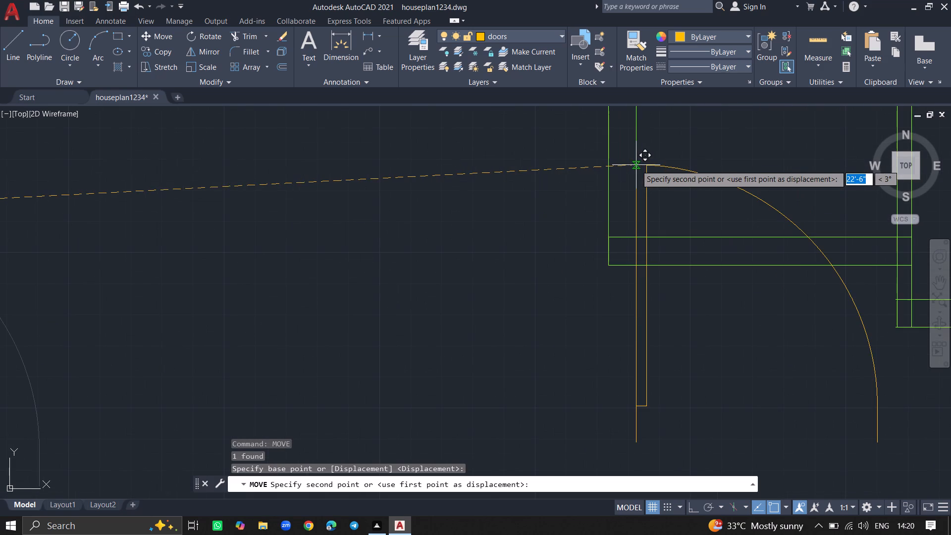
scroll(653, 127, "down", 6, "ctrl")
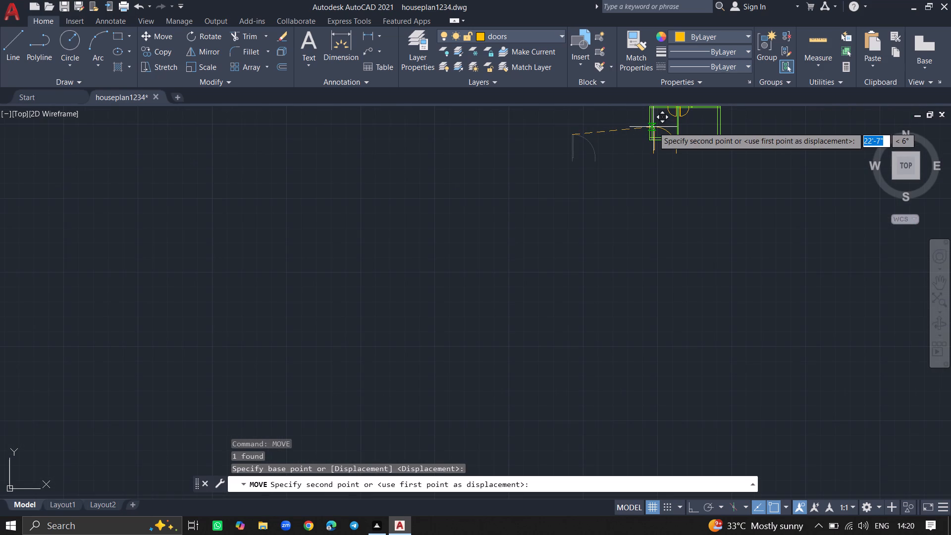
left_click(582, 130)
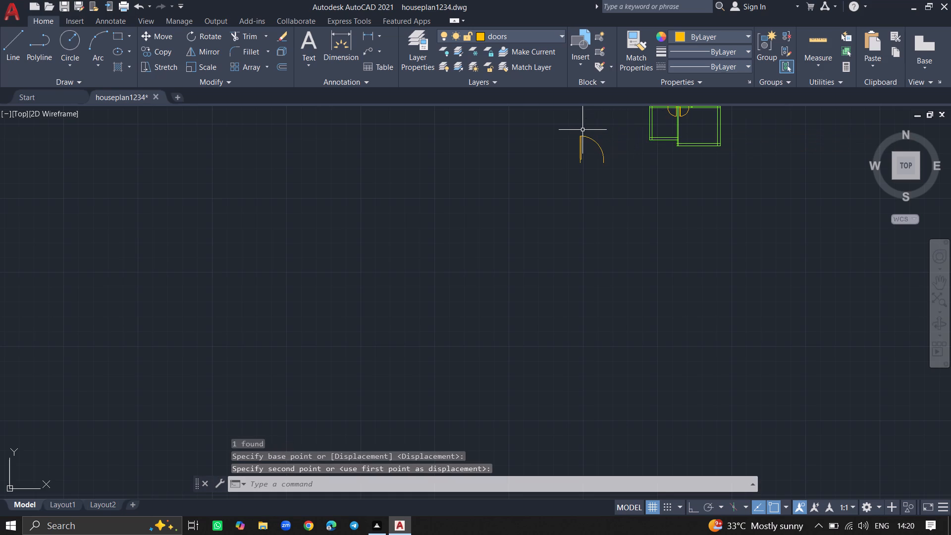
Mirror the door about the vertical centerline of its leaf and erase the source object.
left_click(579, 141)
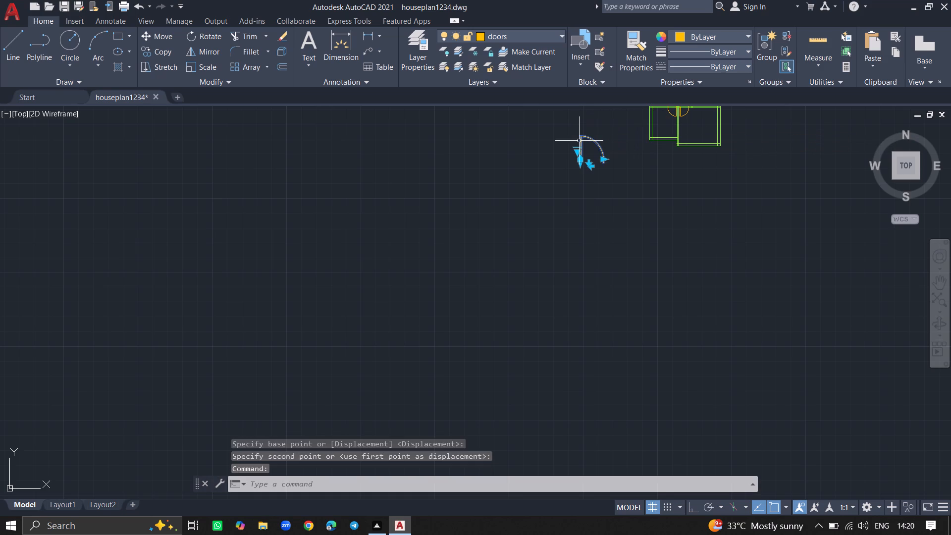
type("mirror")
key("Return")
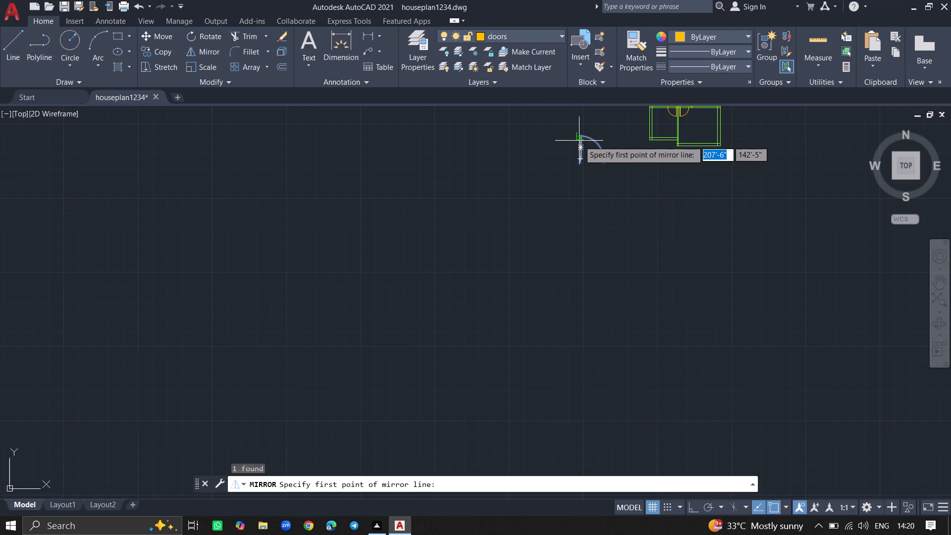
scroll(579, 129, "up", 4, "ctrl")
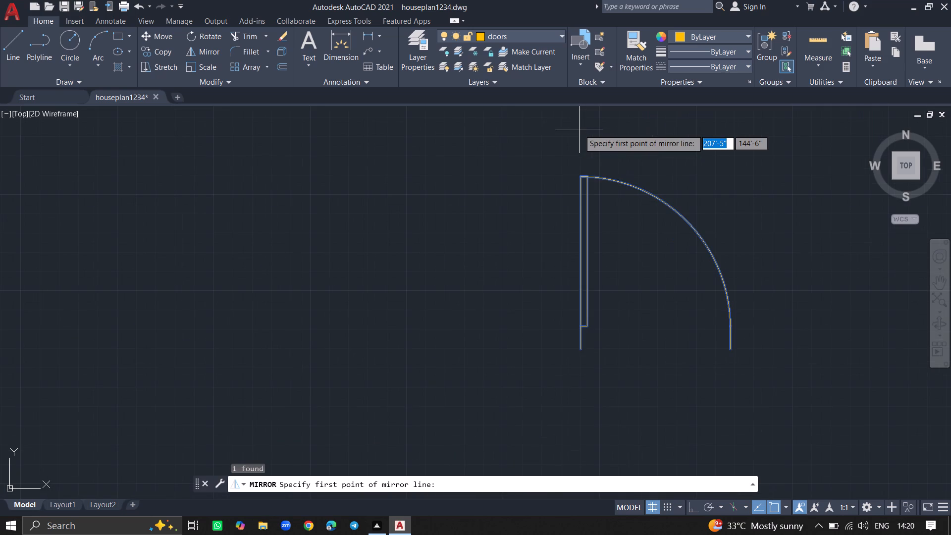
left_click(581, 178)
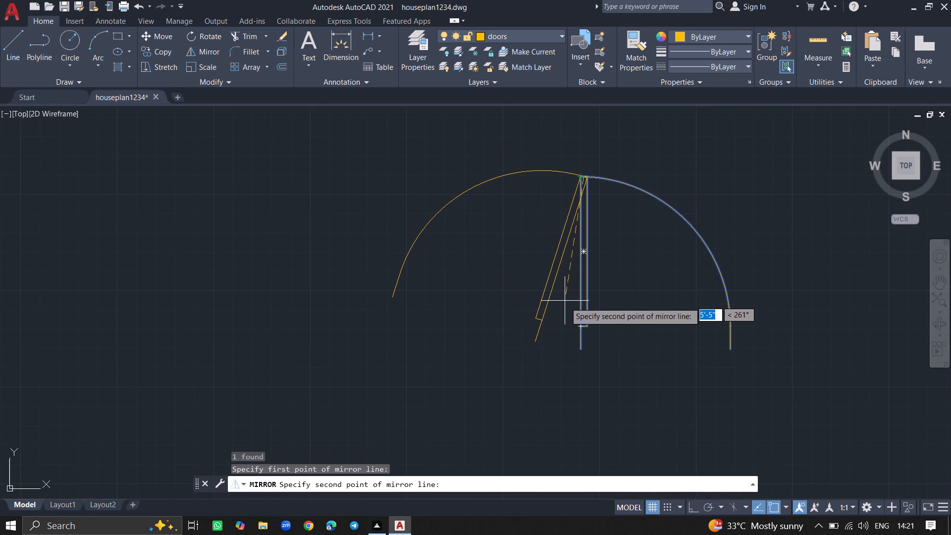
left_click(584, 328)
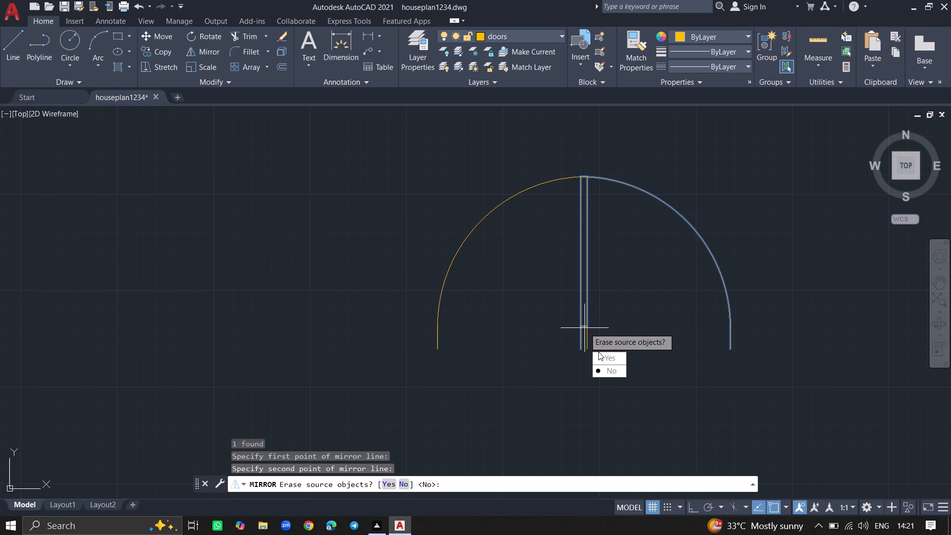
left_click_drag(599, 353, 584, 328)
Move the mirrored door by its leaf's midpoint about 27'-0" at 9°, across the southwest room's bottom wall beside the vertical partition.
left_click(581, 319)
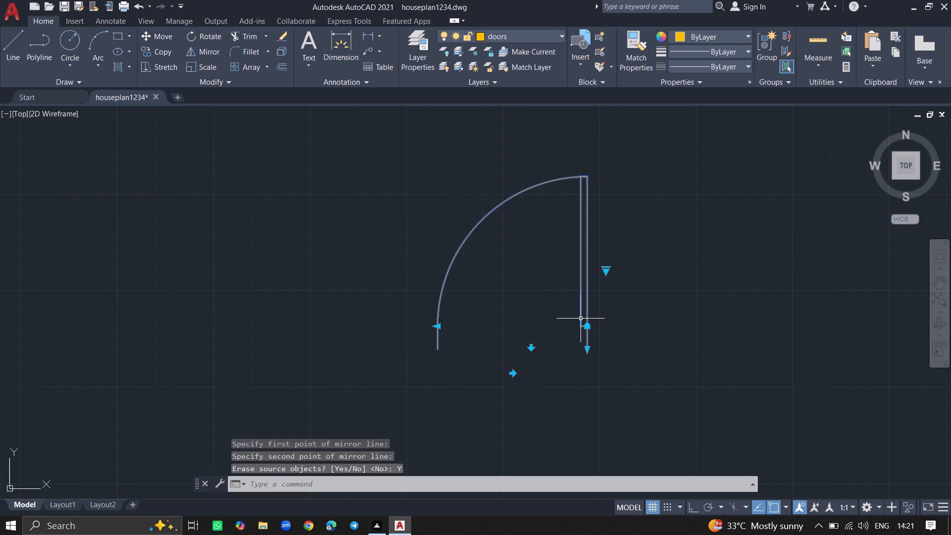
type("move")
key("Return")
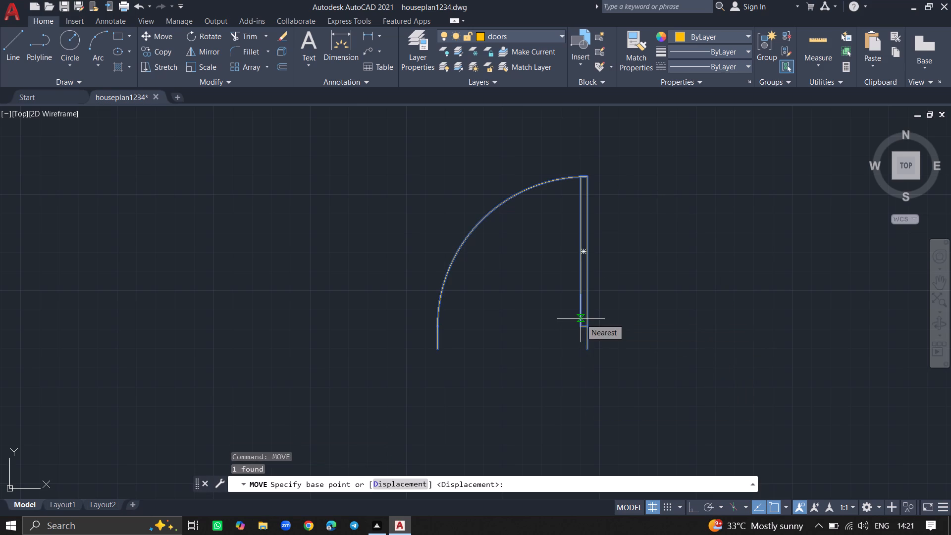
left_click(583, 256)
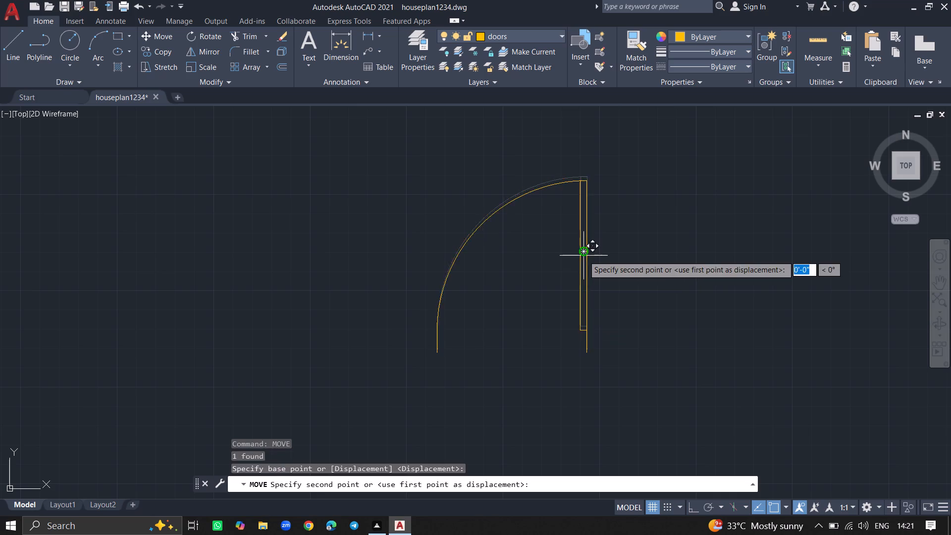
scroll(723, 241, "down", 4, "ctrl")
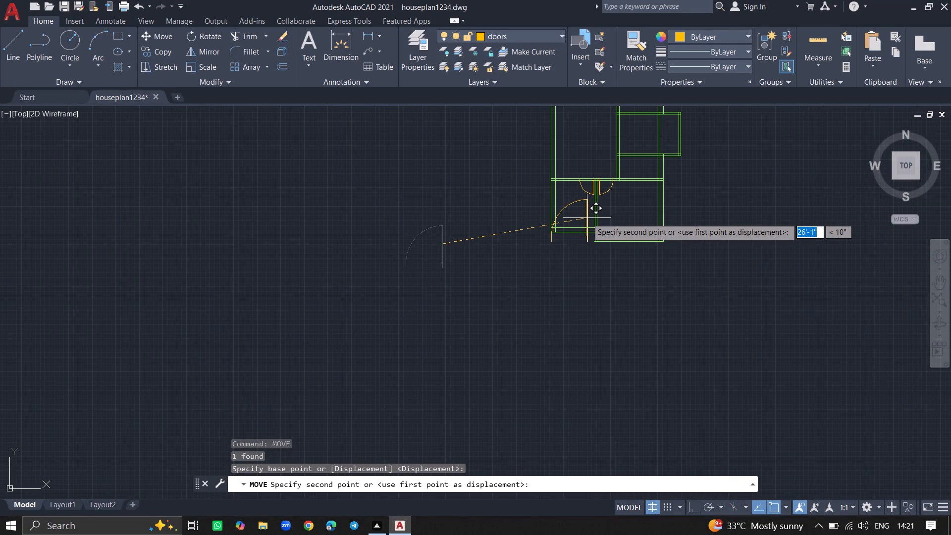
scroll(587, 218, "up", 4, "ctrl")
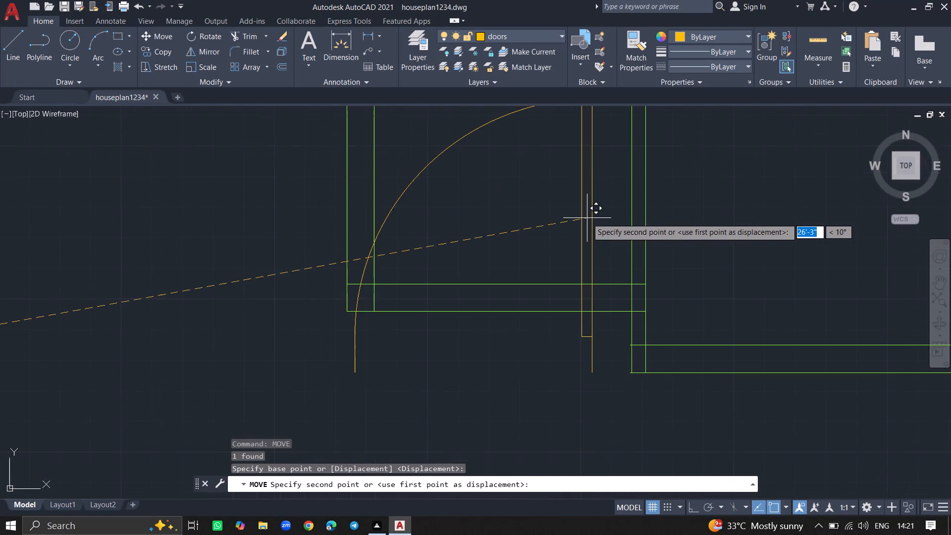
left_click(617, 243)
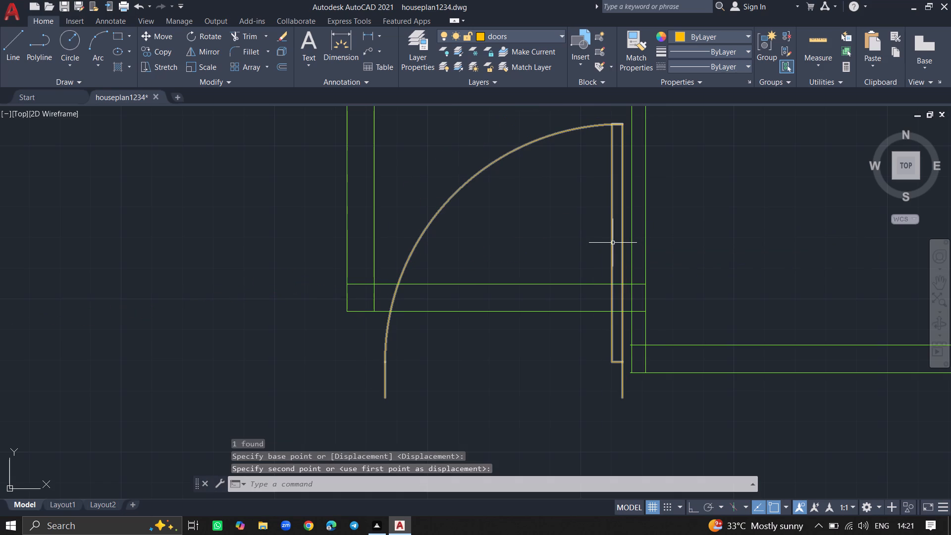
Scale the door down to just under half its size about the middle of its leaf, fitting it to the bottom wall.
left_click(613, 243)
type("sc")
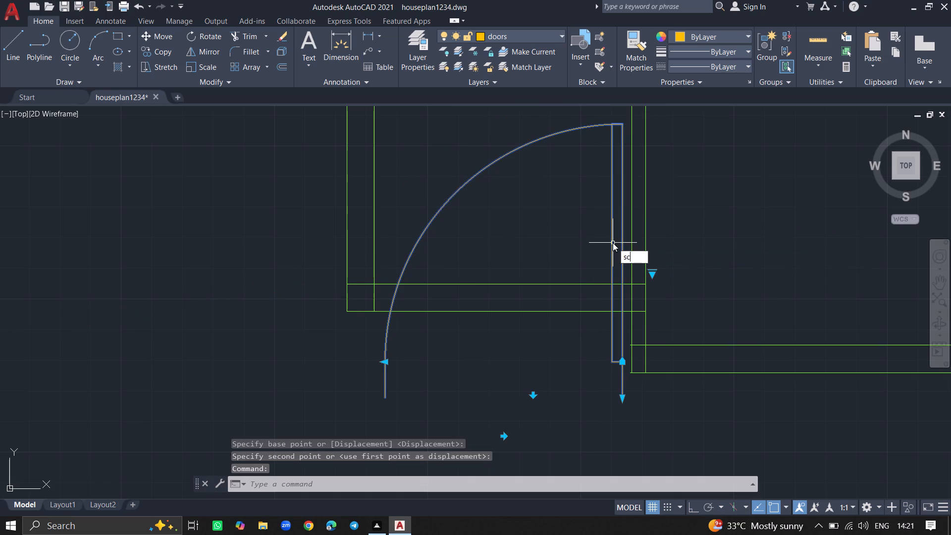
key("Return")
left_click(613, 243)
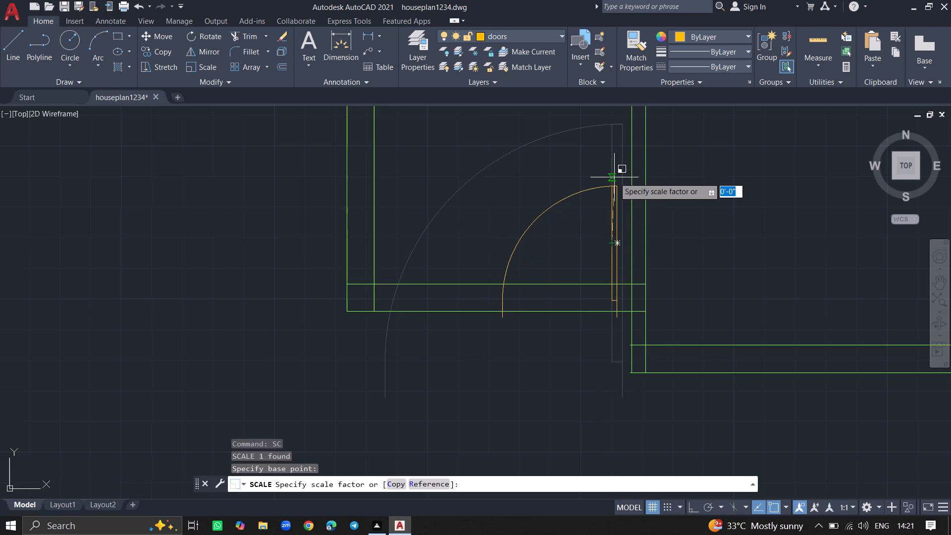
left_click(614, 181)
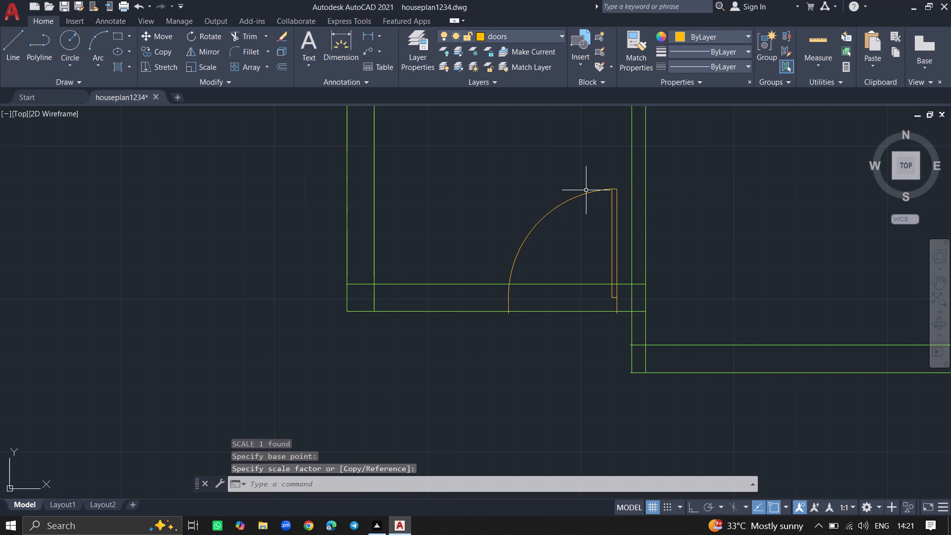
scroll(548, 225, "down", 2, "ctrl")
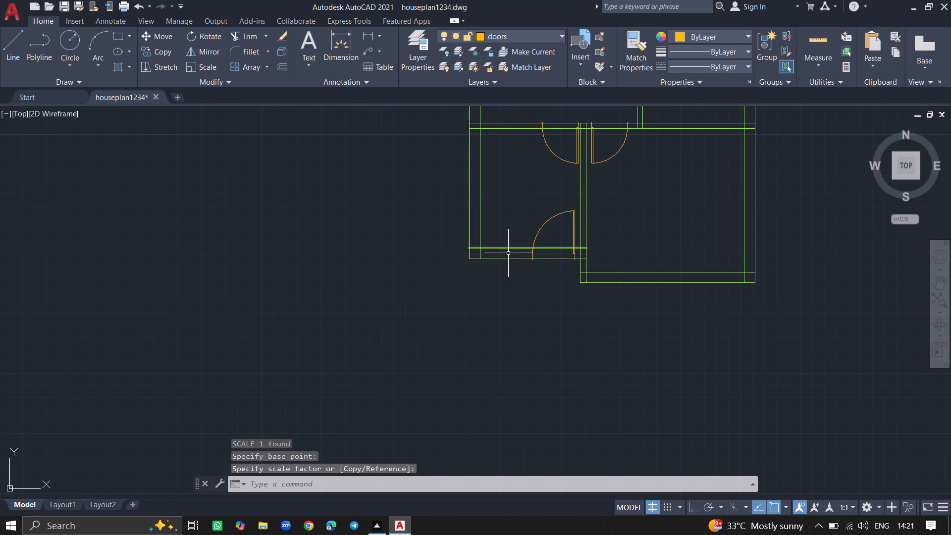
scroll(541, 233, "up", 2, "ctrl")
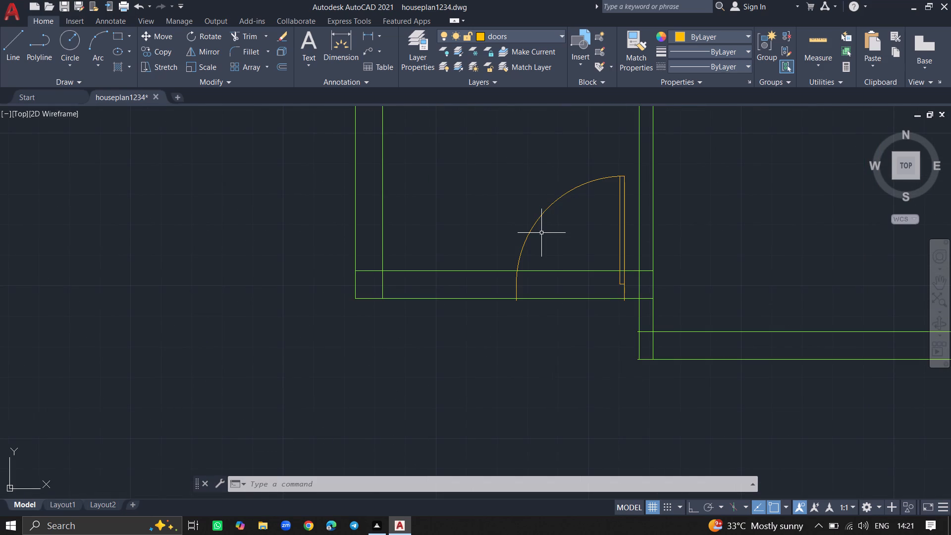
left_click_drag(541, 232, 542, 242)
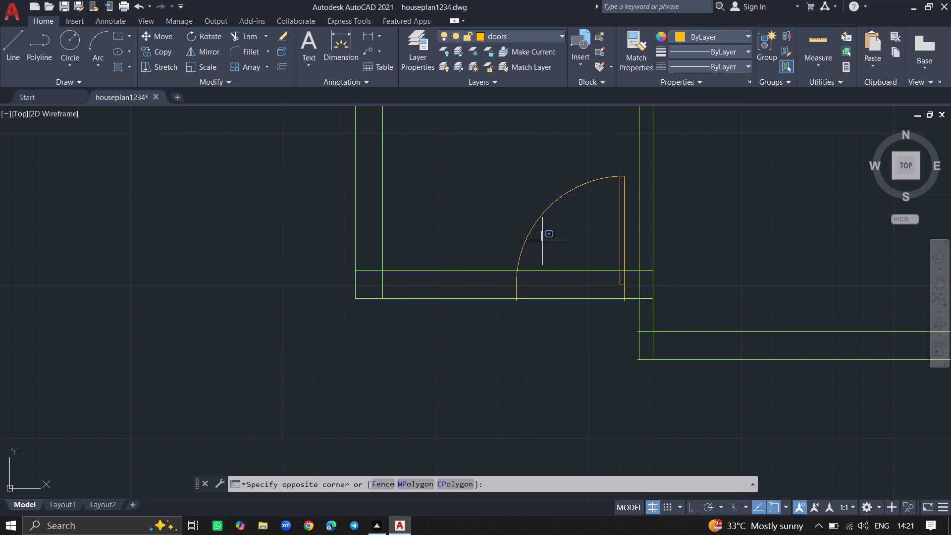
Examine how the scaled door fits the southwest room's bottom wall, and check the door layout across the whole plan.
left_click_drag(542, 242, 543, 243)
left_click(543, 243)
left_click(547, 253)
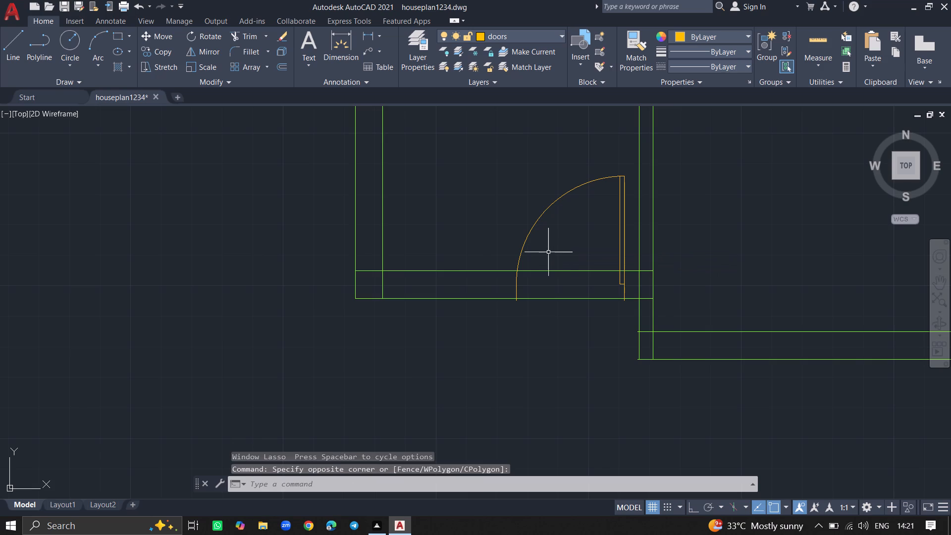
scroll(573, 254, "up", 1, "ctrl")
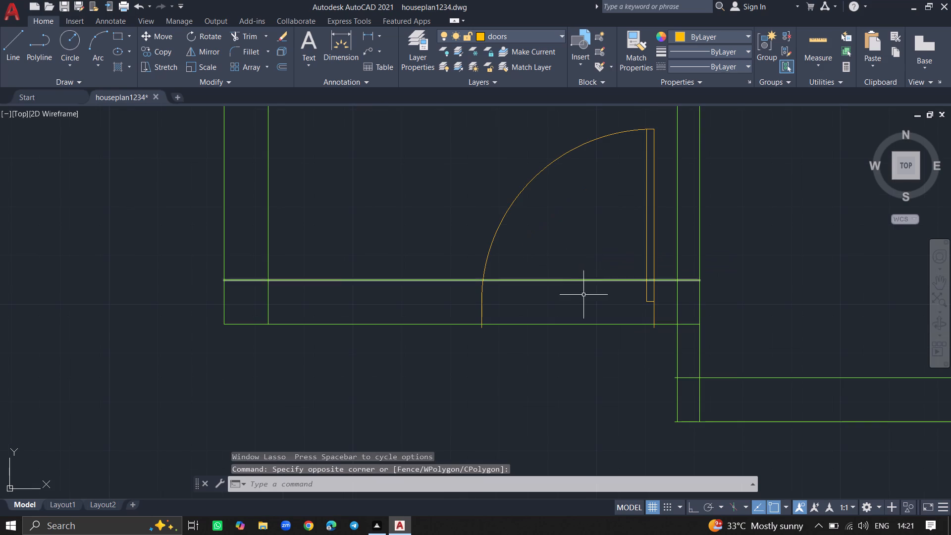
scroll(476, 315, "up", 2, "ctrl")
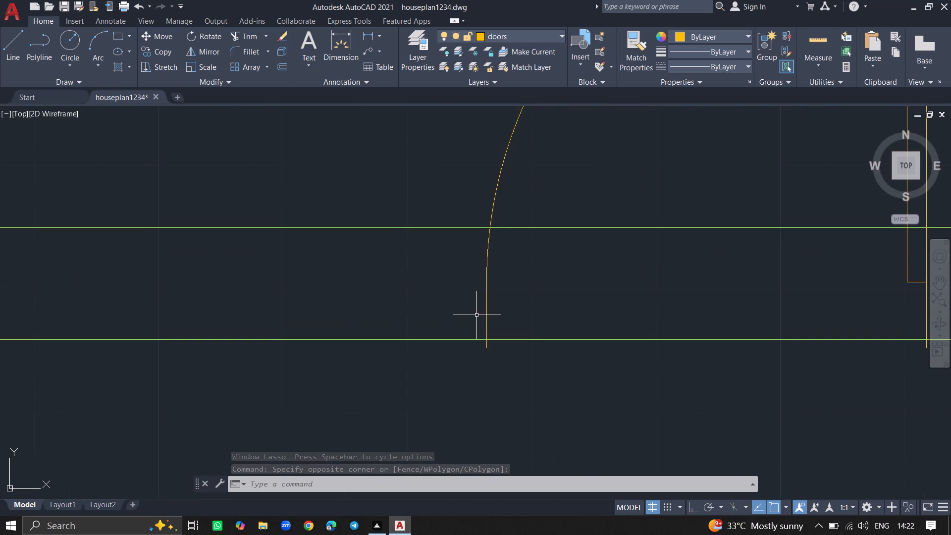
scroll(528, 294, "down", 3, "ctrl")
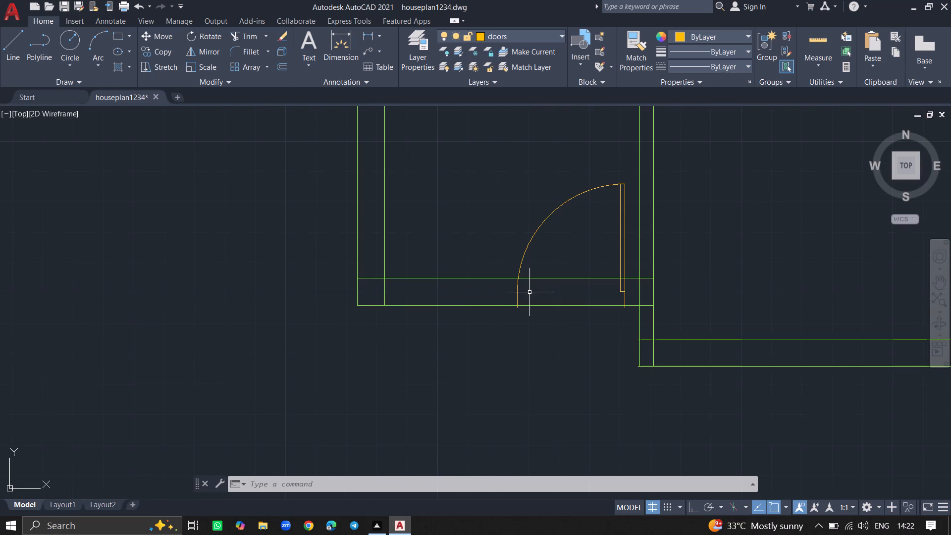
scroll(597, 252, "down", 3, "ctrl")
scroll(647, 235, "down", 4, "ctrl")
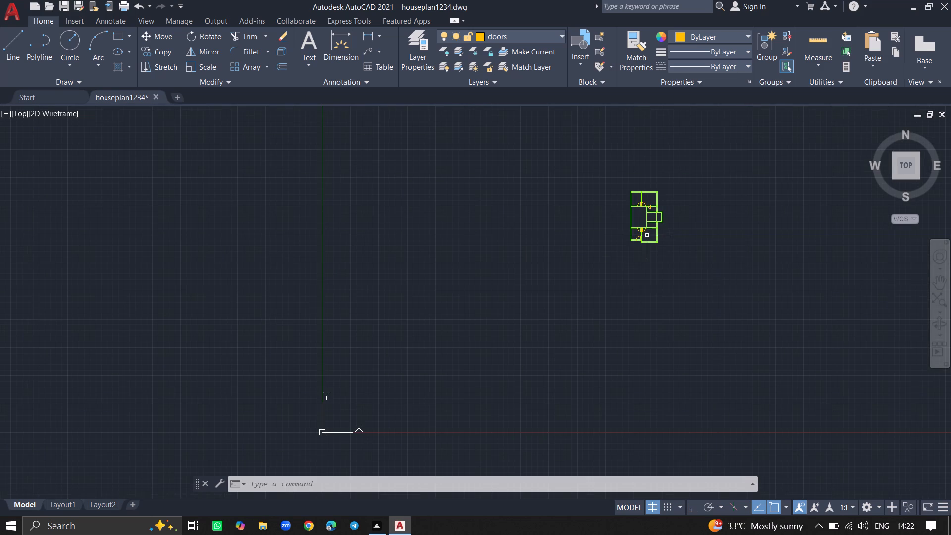
scroll(654, 203, "up", 2, "ctrl")
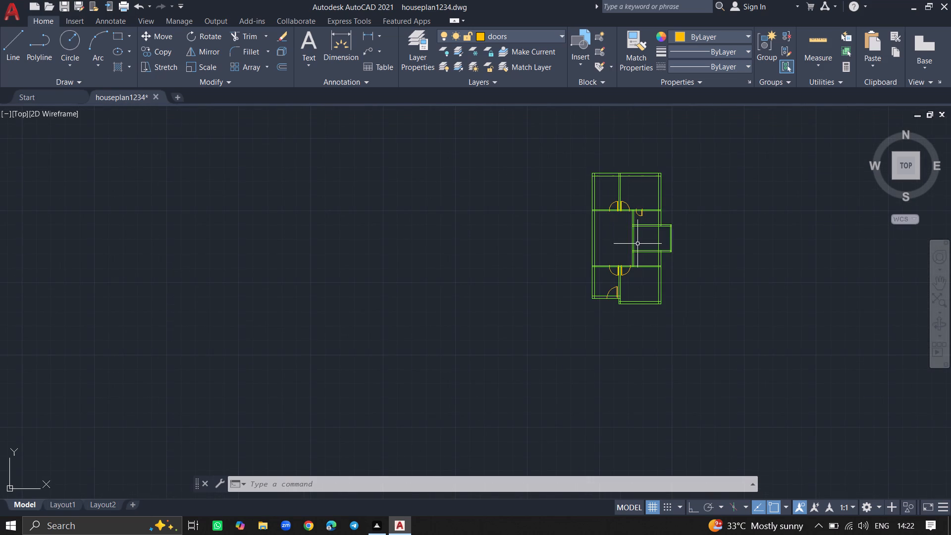
scroll(637, 244, "up", 3, "ctrl")
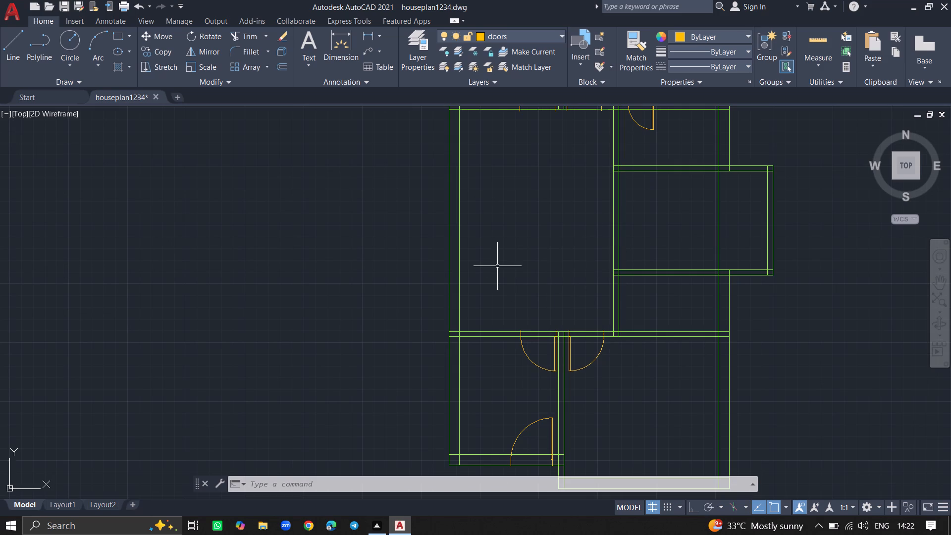
Bring up the tool palettes and make the windows layer current.
key("ctrl+3")
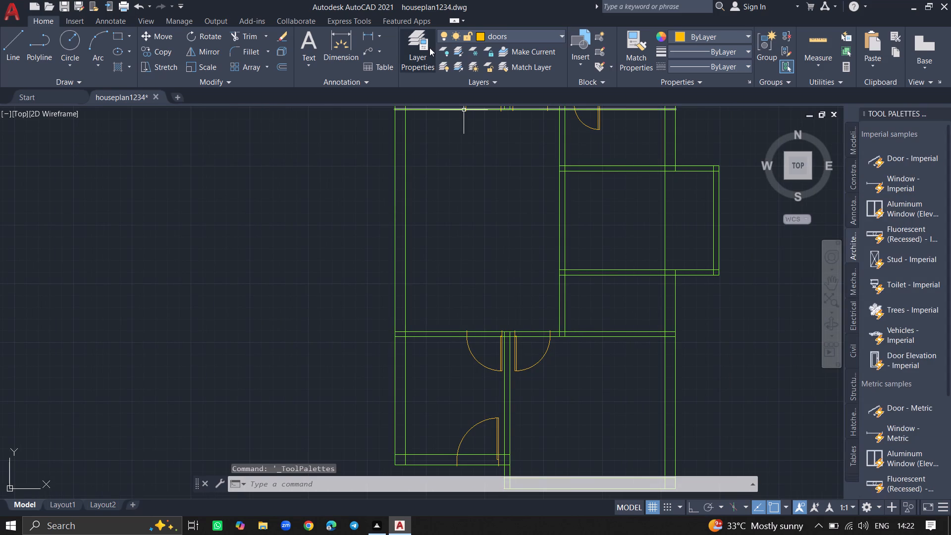
double_click(425, 40)
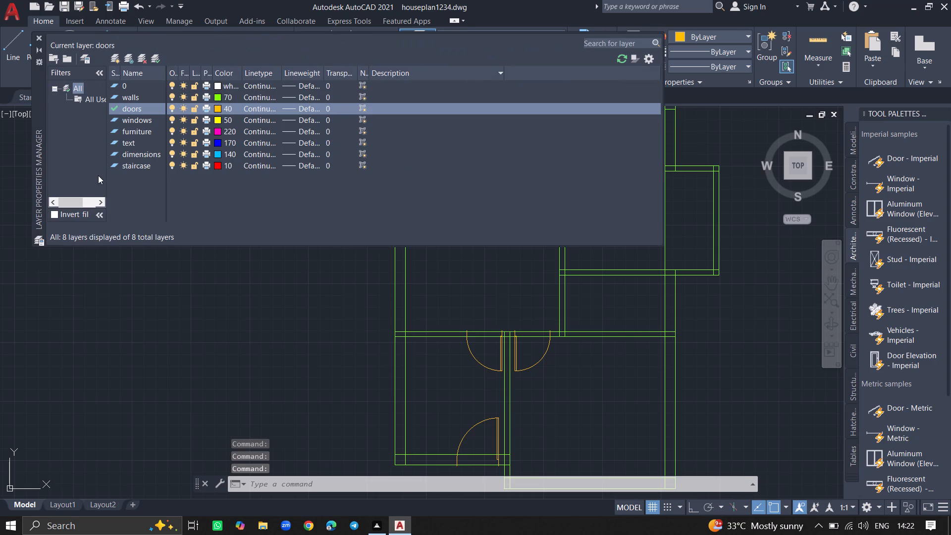
double_click(134, 118)
left_click(39, 34)
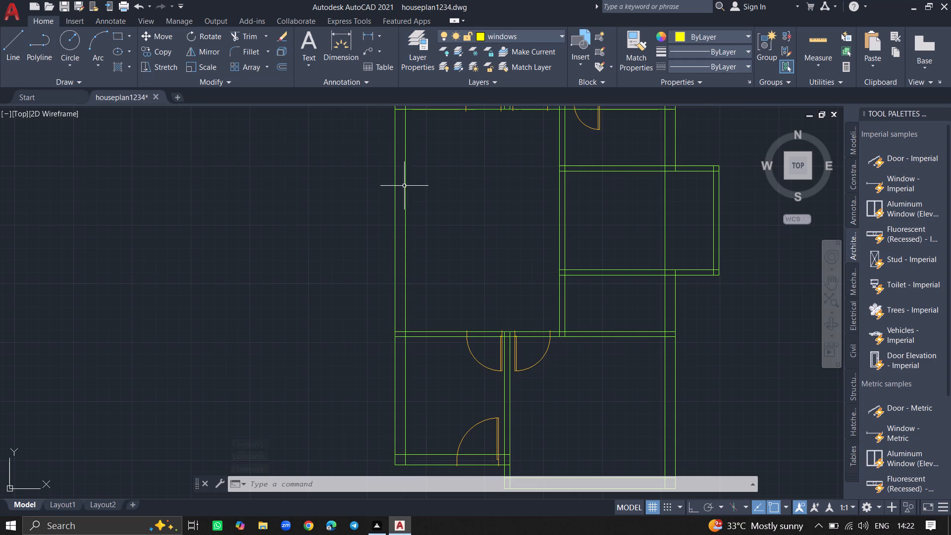
Insert the Window - Imperial block outside the house plan, west of the central room.
left_click(899, 186)
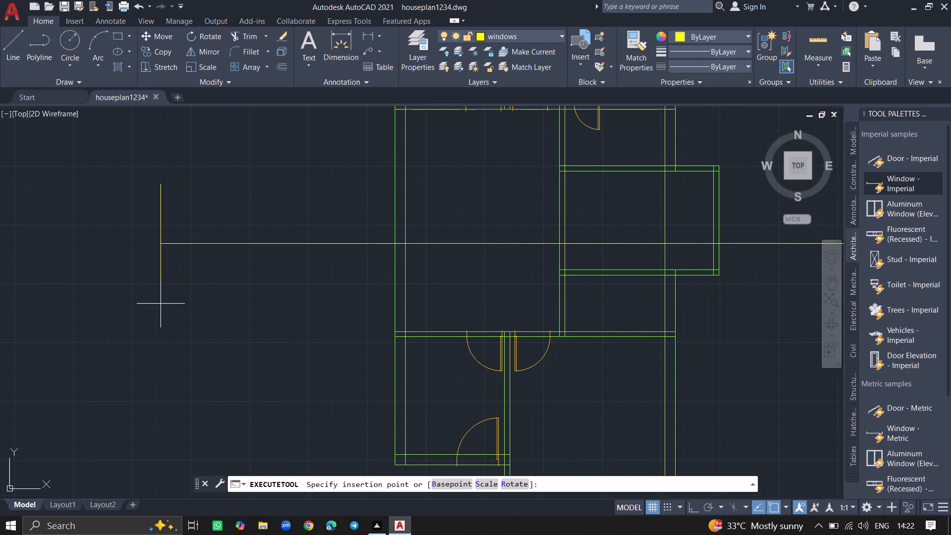
left_click(160, 304)
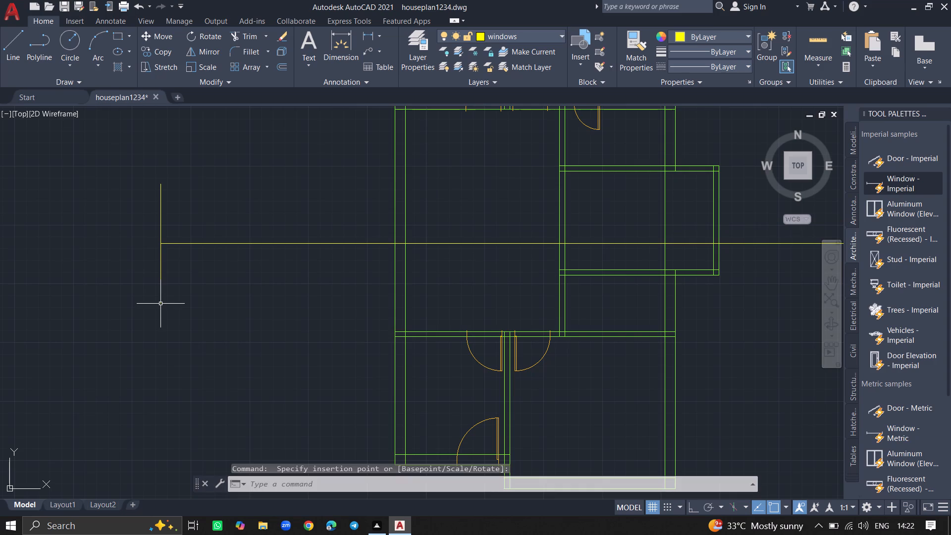
Rotate the window to 270° about a point on its long line with Ortho on, so it runs vertically.
left_click(225, 244)
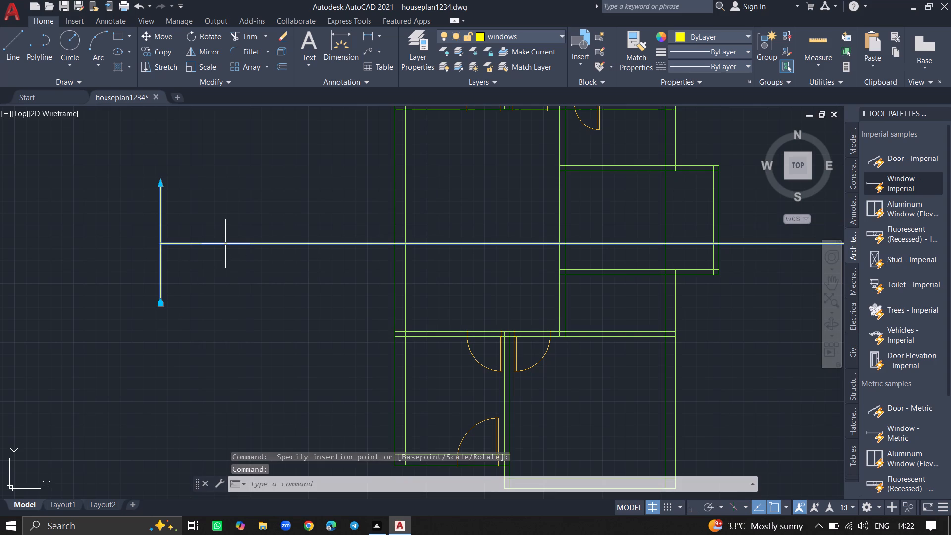
type("rotate")
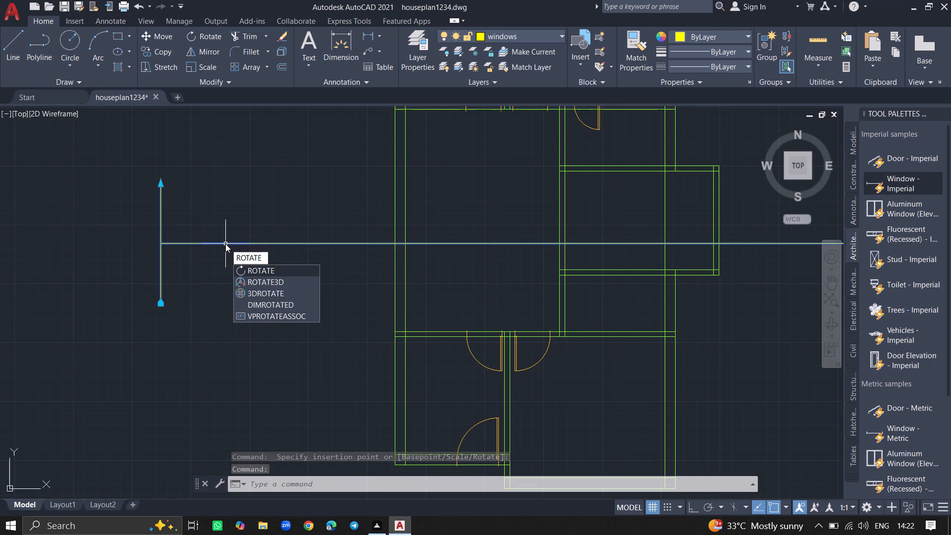
key("Return")
left_click(225, 244)
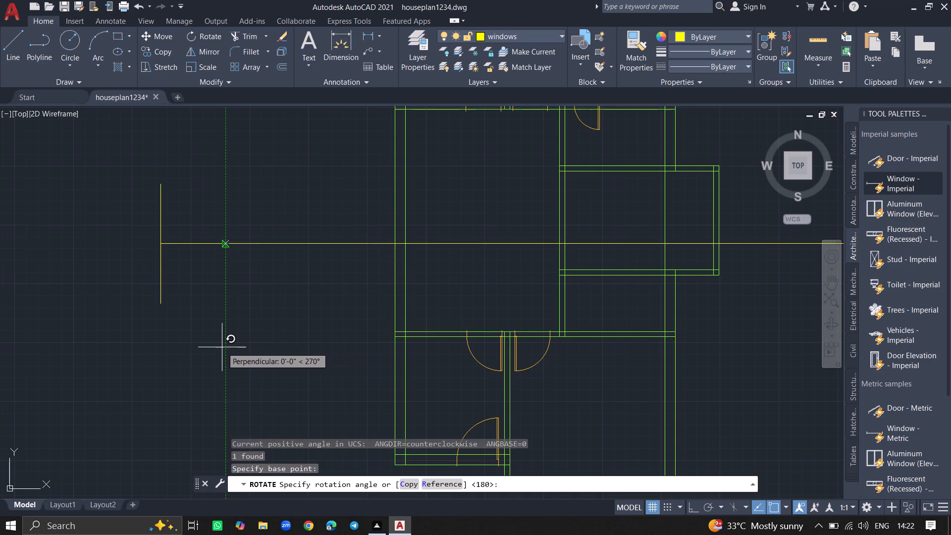
key("F8")
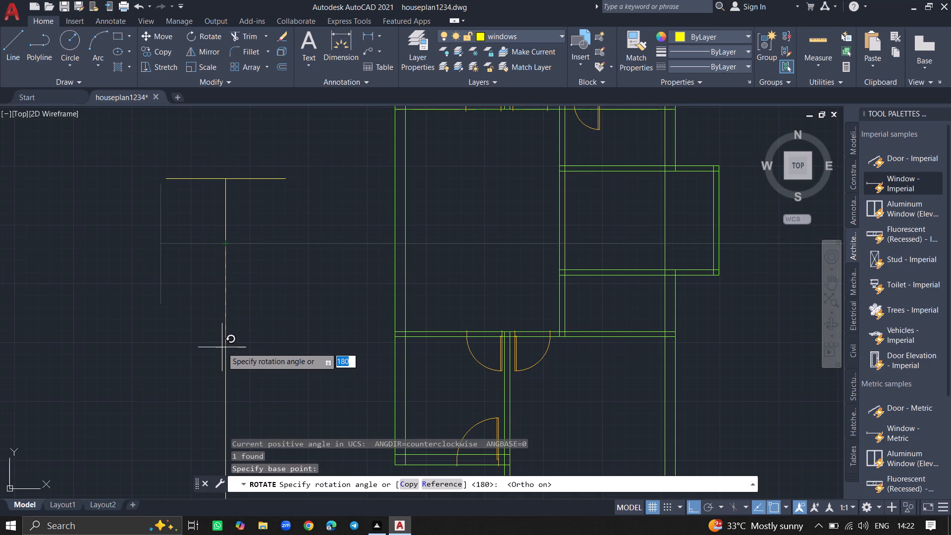
left_click(222, 347)
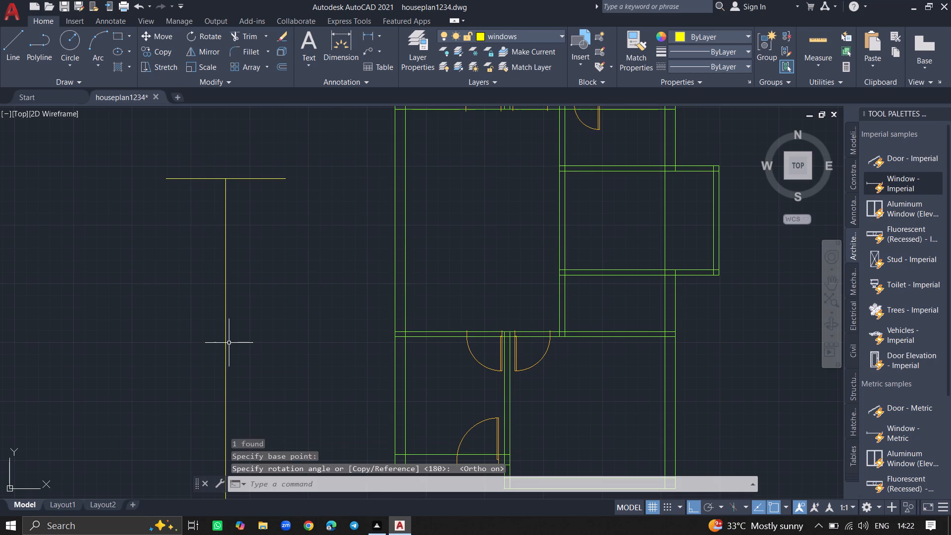
Scale the window down about a point on its length until it is slightly longer than a door leaf.
left_click(226, 343)
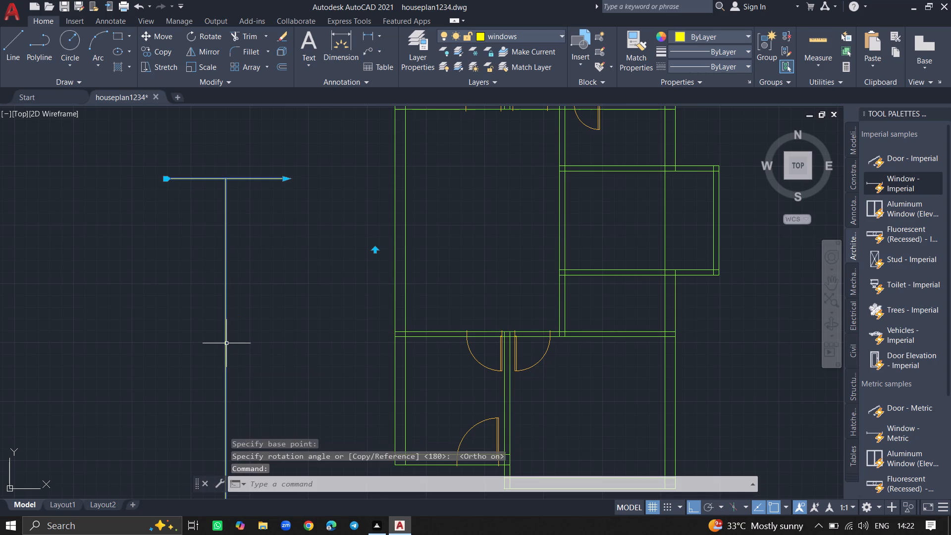
type("sc")
key("Return")
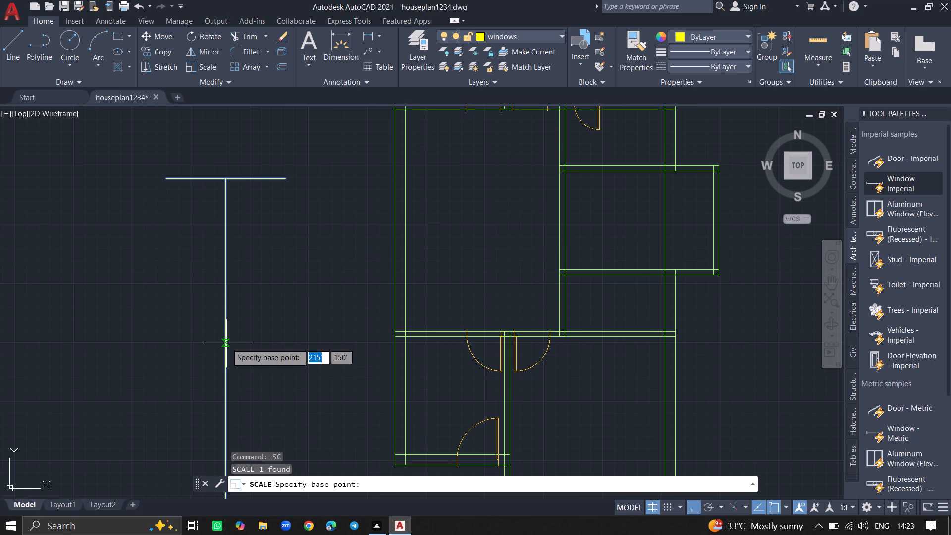
left_click(226, 343)
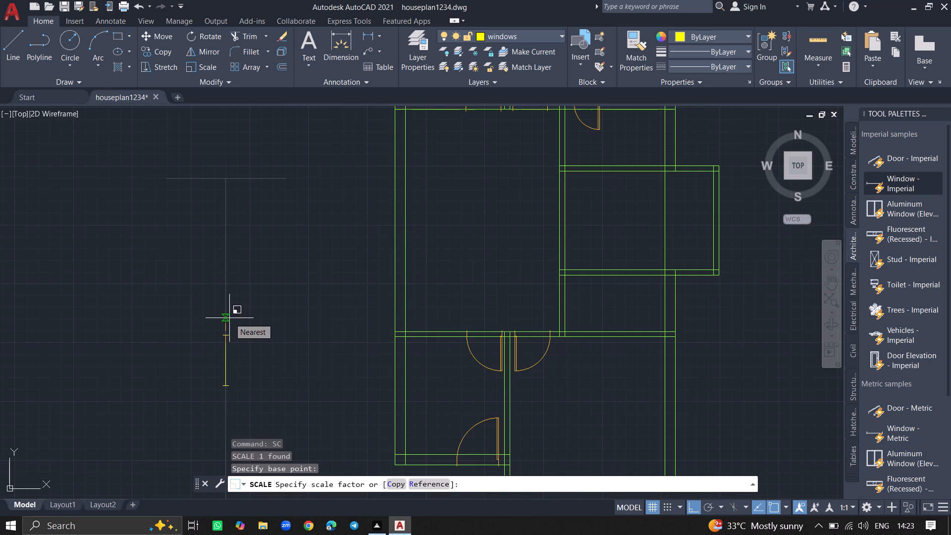
left_click(229, 318)
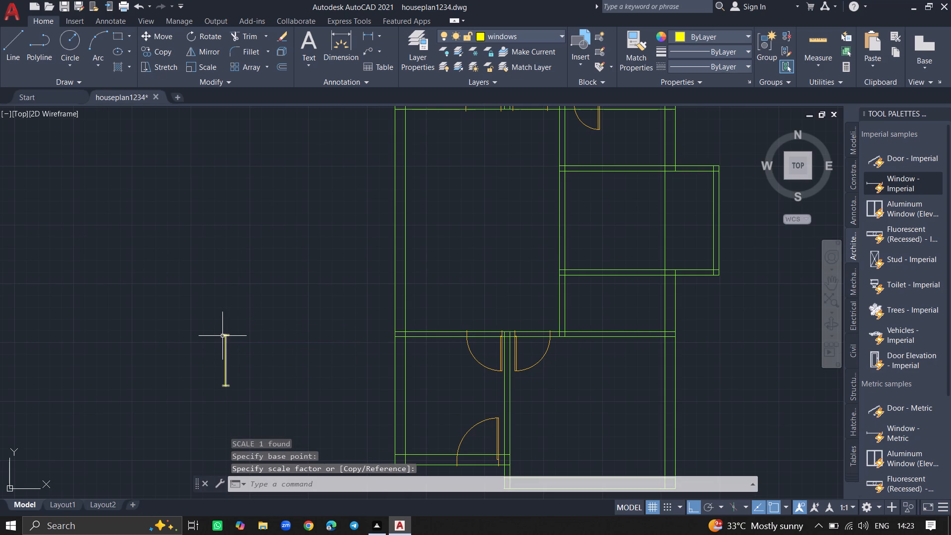
Copy the window from its top end with Ortho off to two spots along the central room's west wall, the upper about 19'-1" at 50°.
left_click(222, 336)
type("copy")
key("Return")
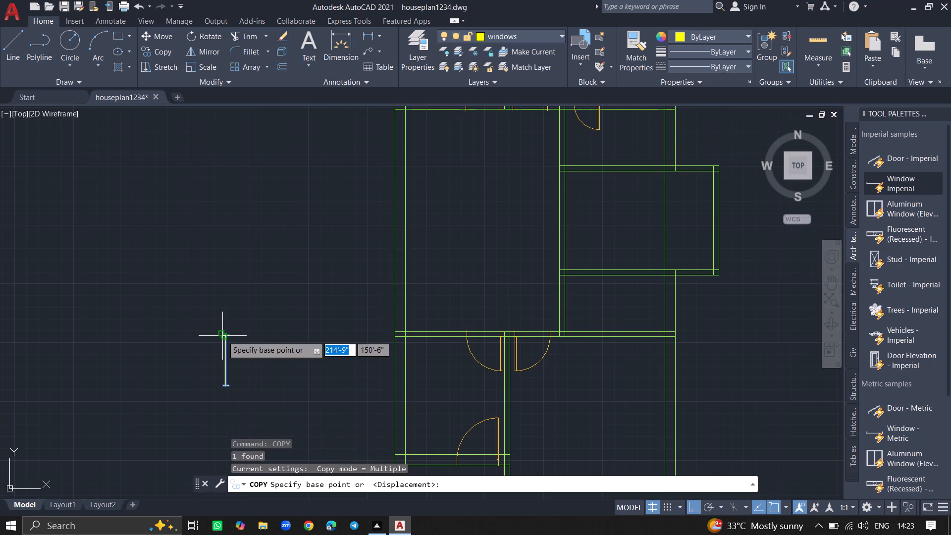
key("F8")
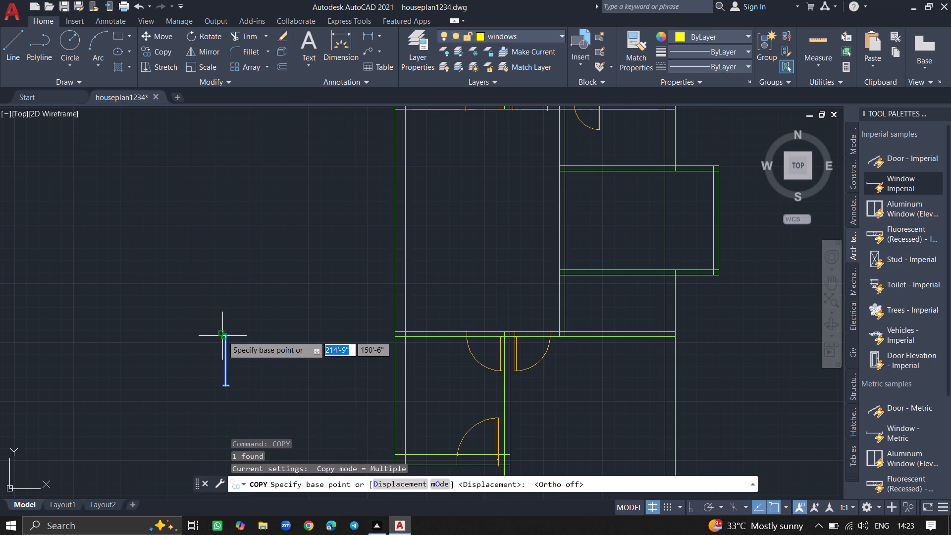
left_click(222, 336)
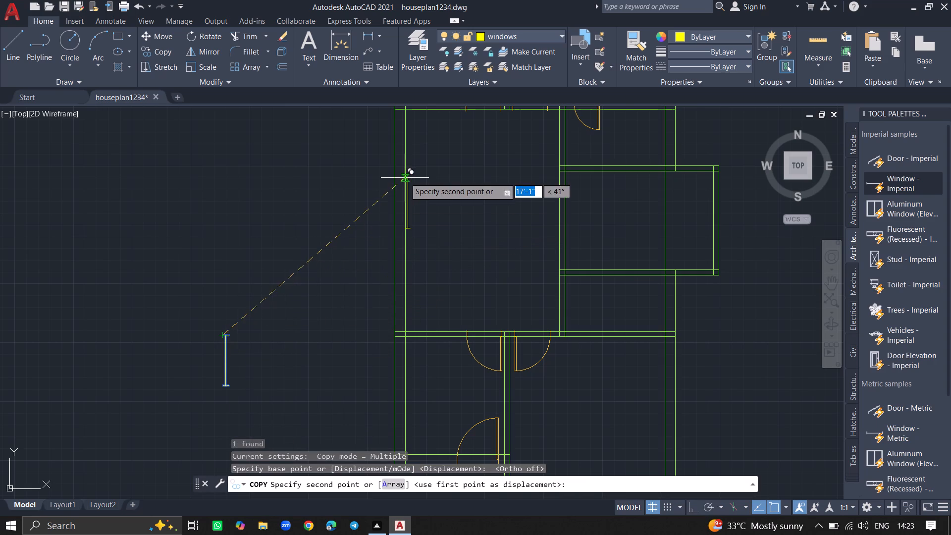
left_click(398, 129)
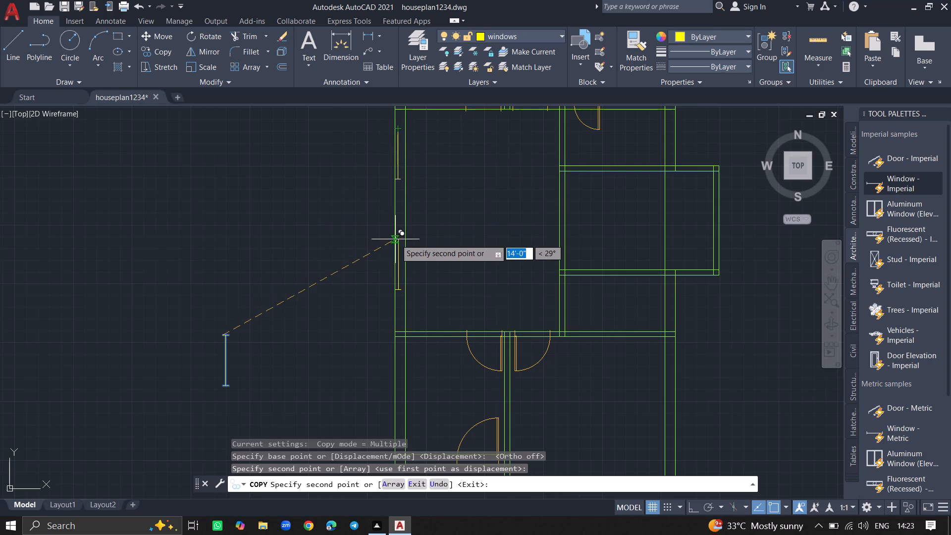
scroll(390, 216, "up", 2, "ctrl")
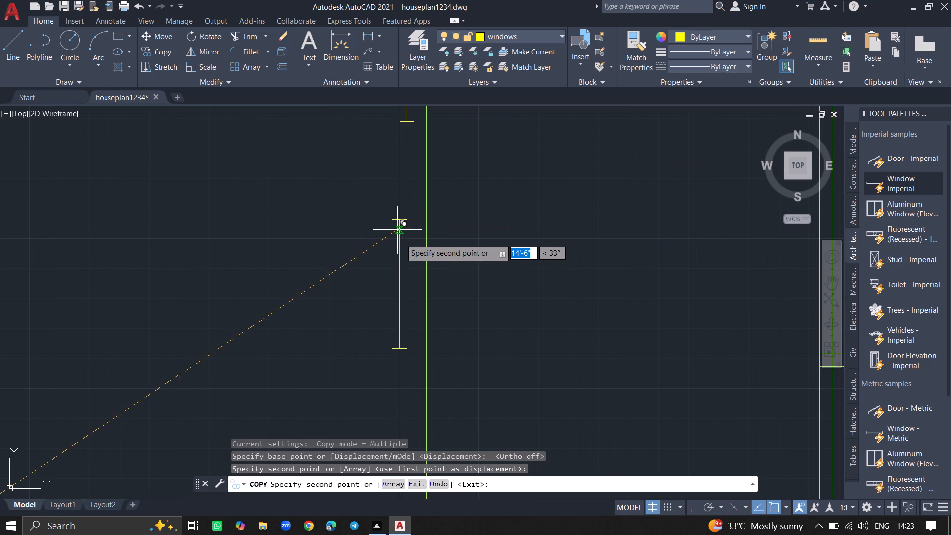
left_click(406, 267)
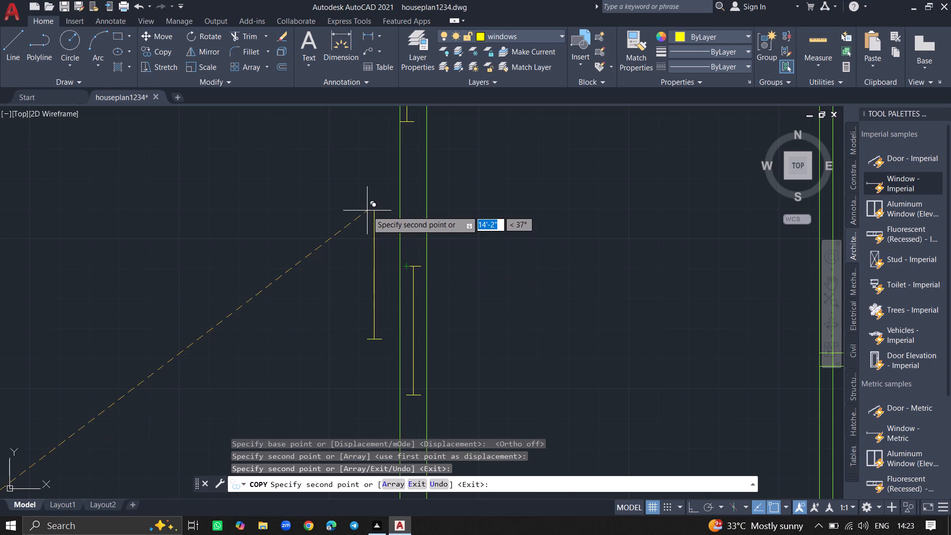
Place another window copy in the southwest room's west wall, about 12'-9" at 347° from the base point.
scroll(367, 211, "down", 4, "ctrl")
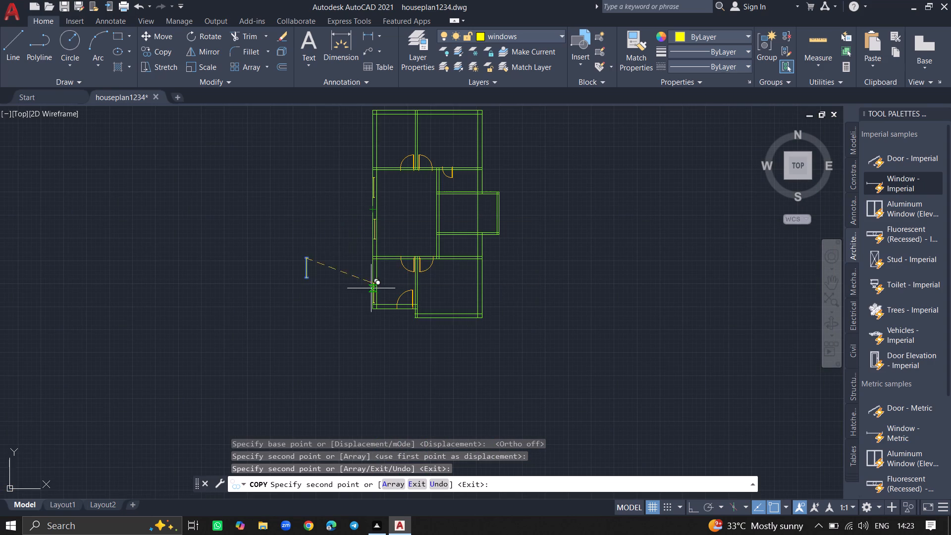
scroll(371, 296, "up", 6, "ctrl")
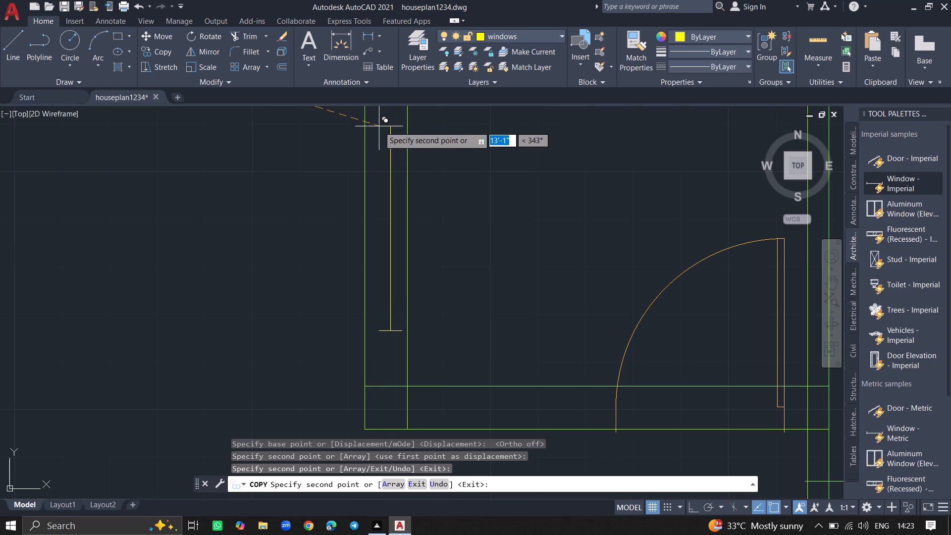
scroll(379, 126, "down", 3, "ctrl")
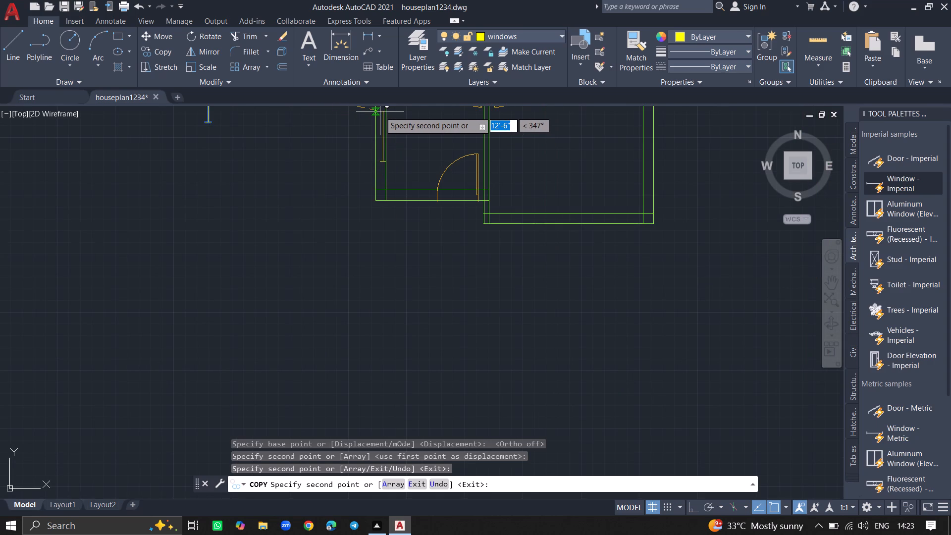
left_click(378, 112)
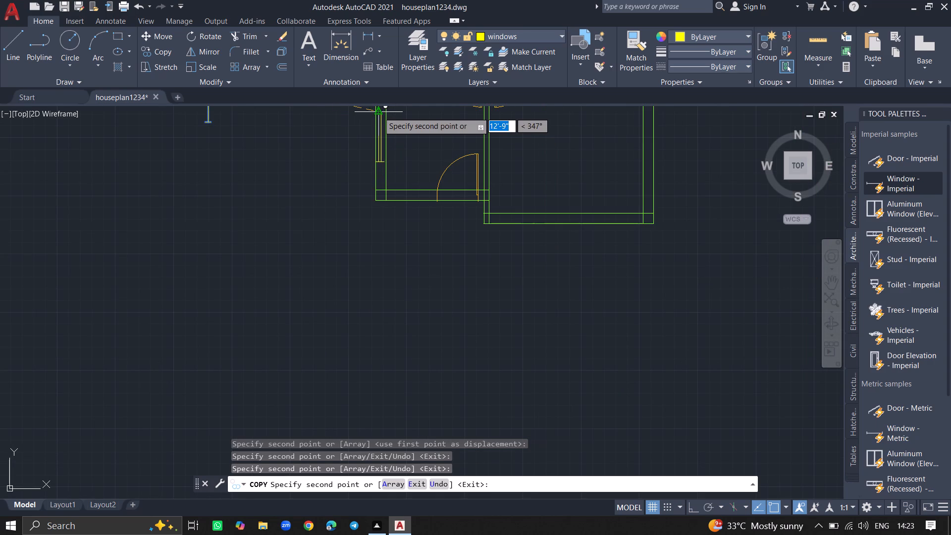
Place another window copy in the northeast room's east wall, about 39' at 35° from the base point.
scroll(391, 243, "down", 2, "ctrl")
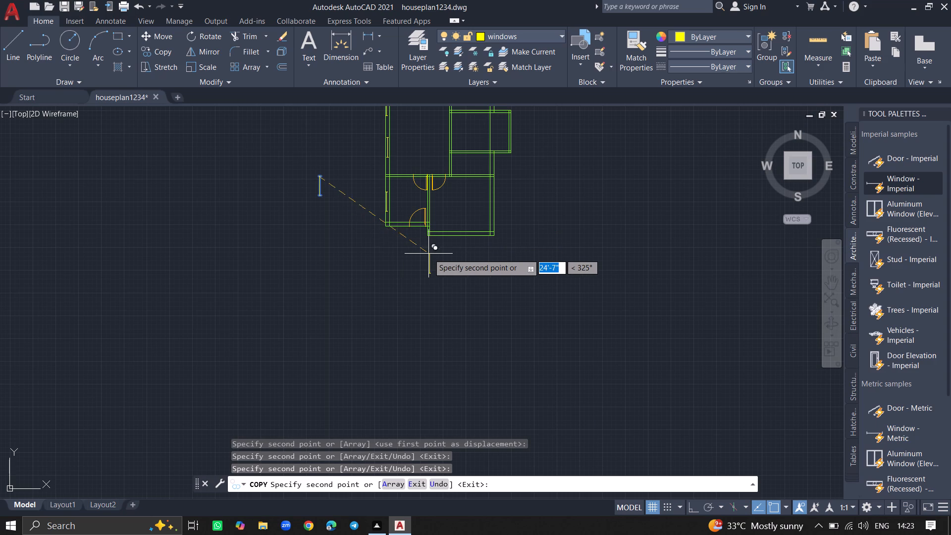
scroll(428, 254, "down", 4, "ctrl")
scroll(432, 215, "up", 7, "ctrl")
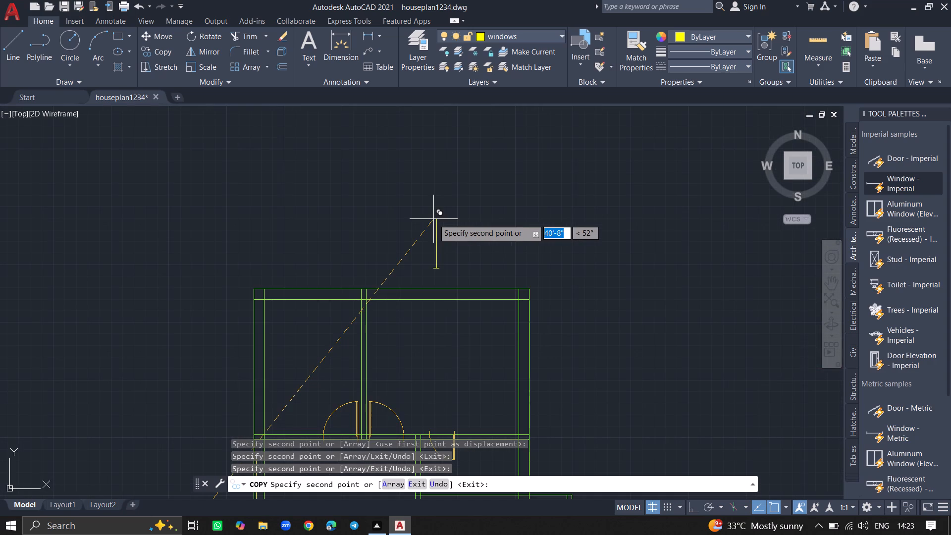
left_click(522, 345)
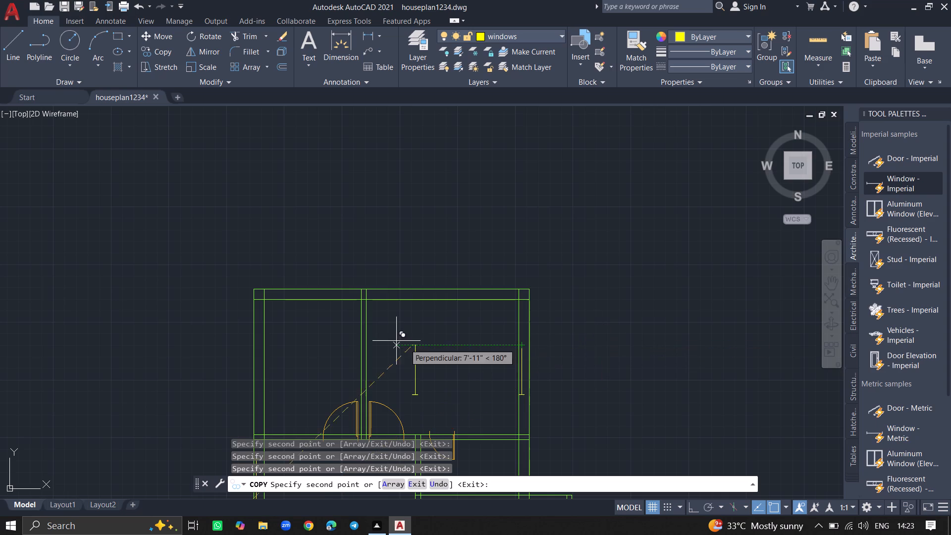
Place the last window copy in the northwest room's west wall, about 25'-4" at 61° from the base point.
left_click(257, 354)
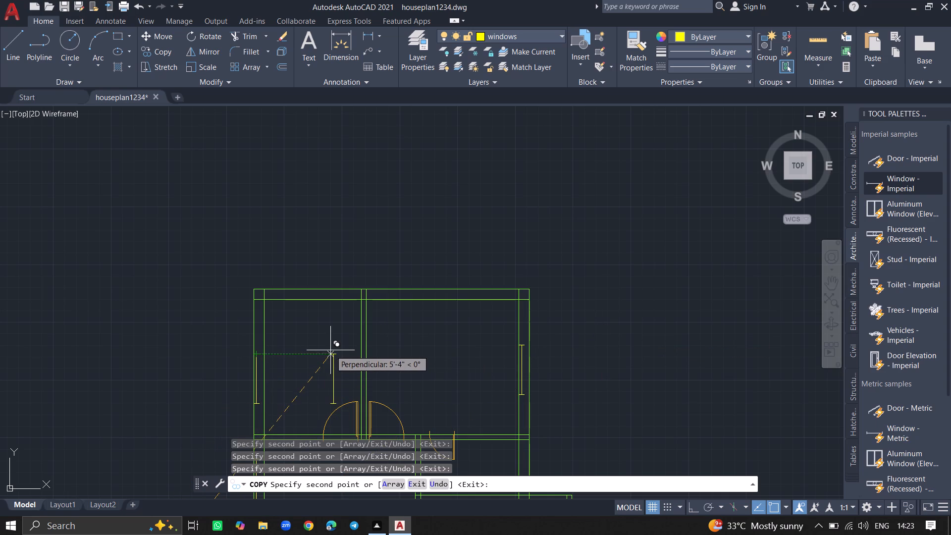
scroll(330, 350, "down", 1, "ctrl")
key("Escape")
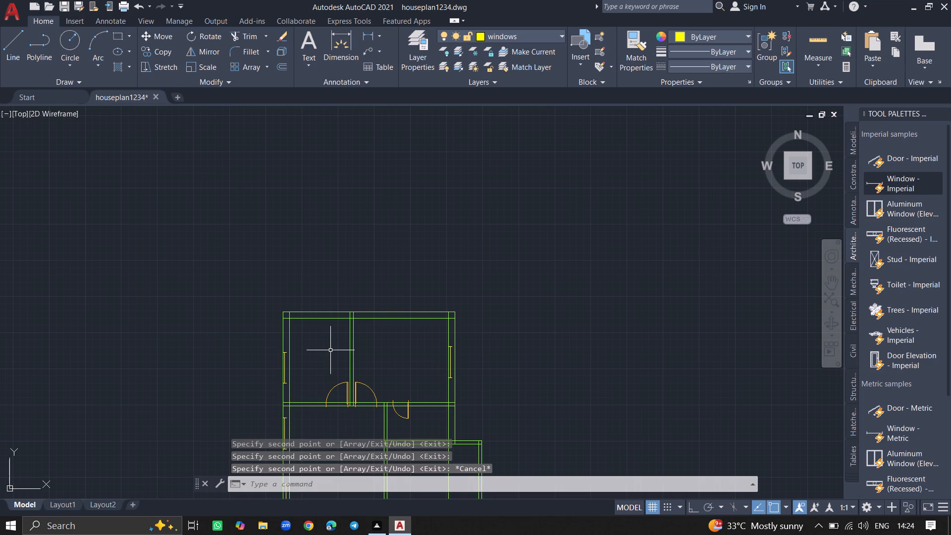
Save the drawing.
scroll(280, 378, "up", 4, "ctrl")
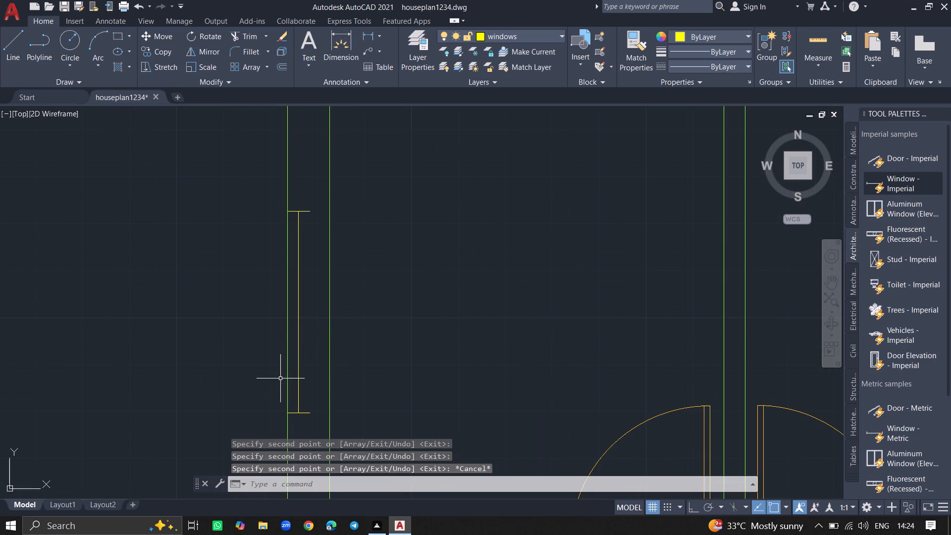
key("ctrl+s")
key("ctrl+s")
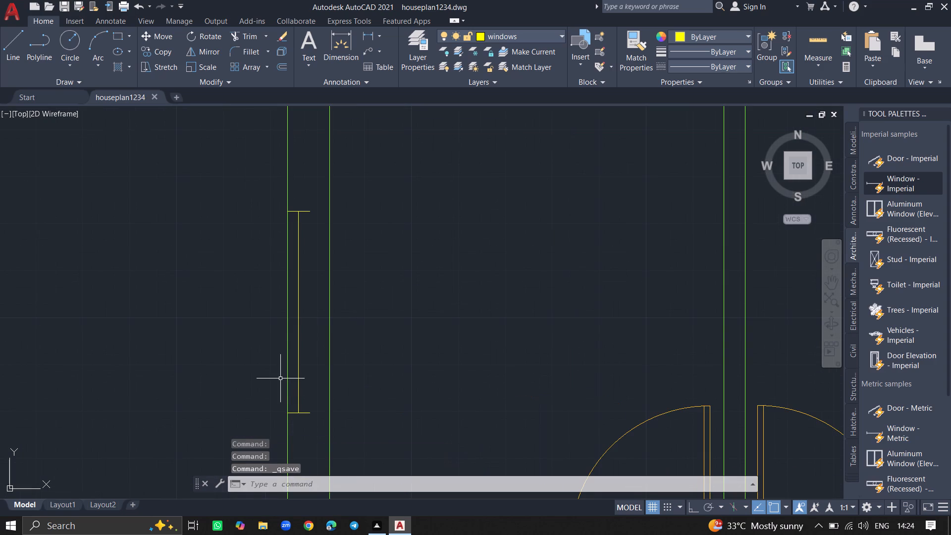
Move the northwest room's window slightly east from its lower end so it sits midway between the west wall's lines.
left_click(299, 353)
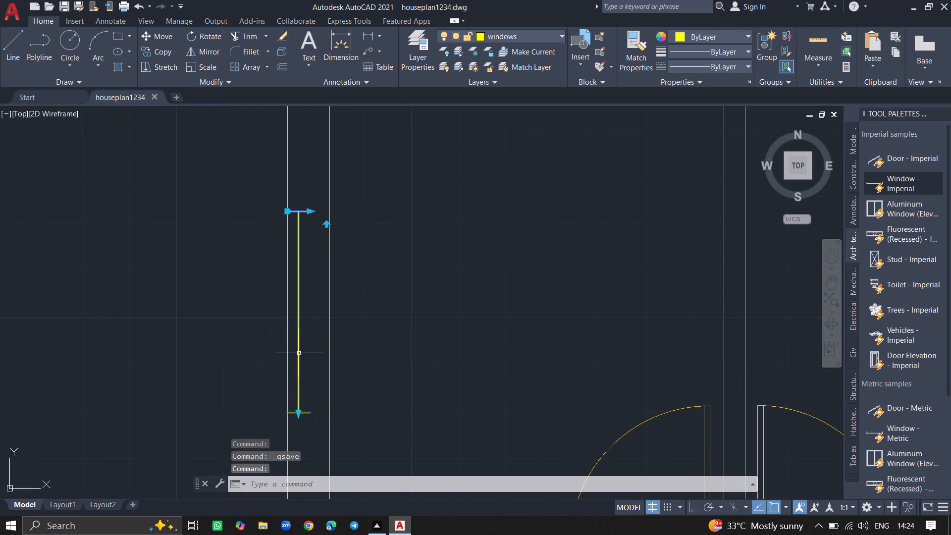
type("move")
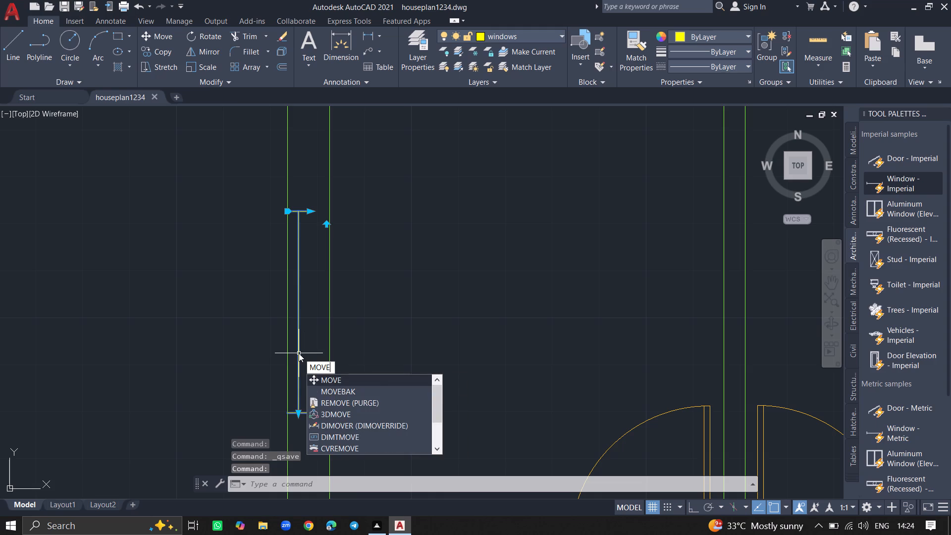
key("Return")
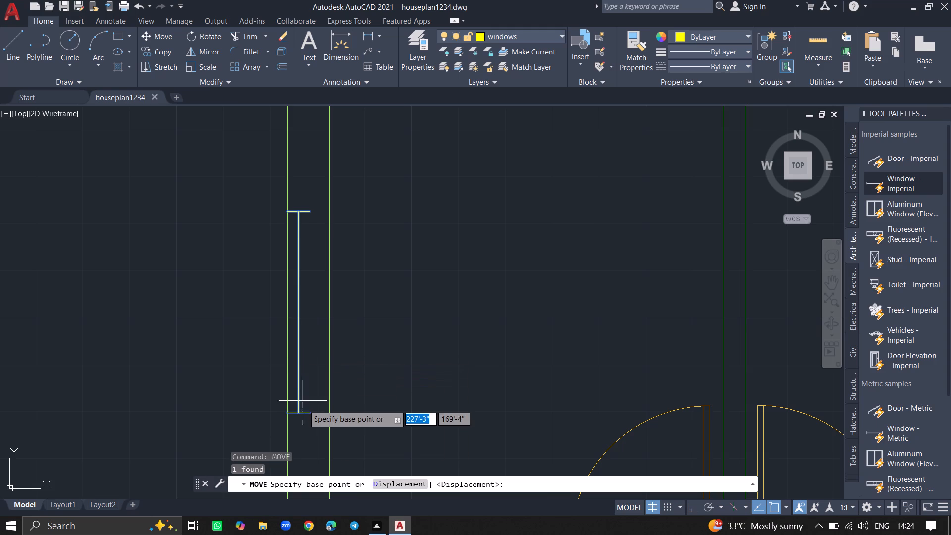
left_click(299, 410)
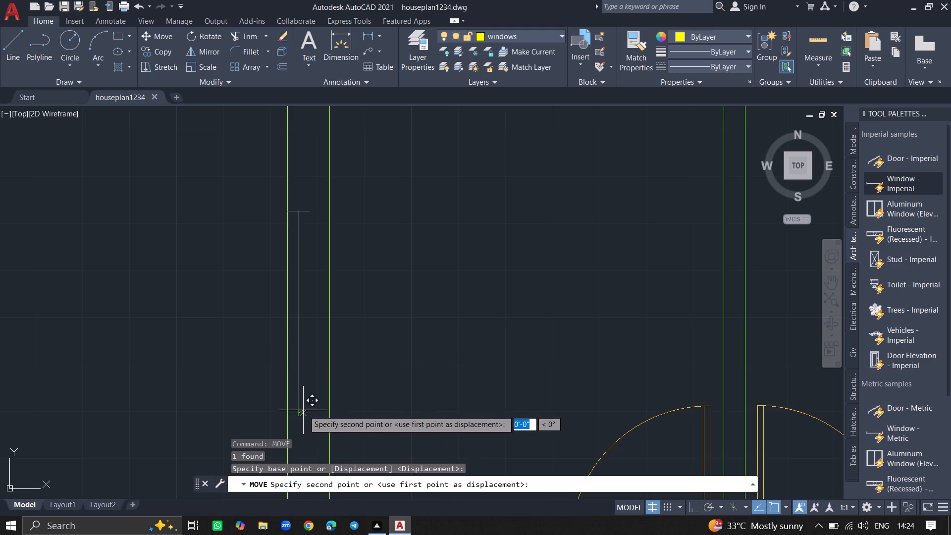
left_click(306, 410)
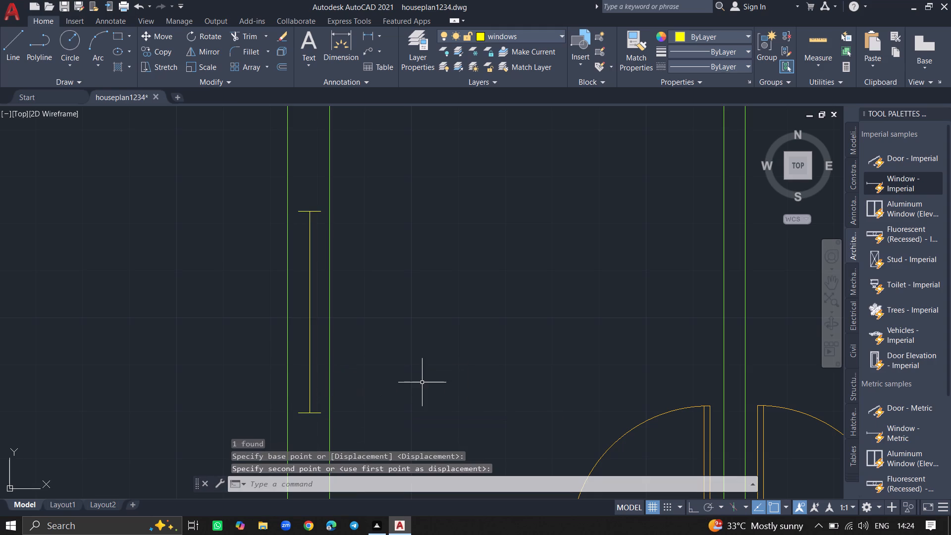
Move the central room's upper west window slightly east from its lower end to the middle of the wall thickness.
scroll(422, 382, "down", 5, "ctrl")
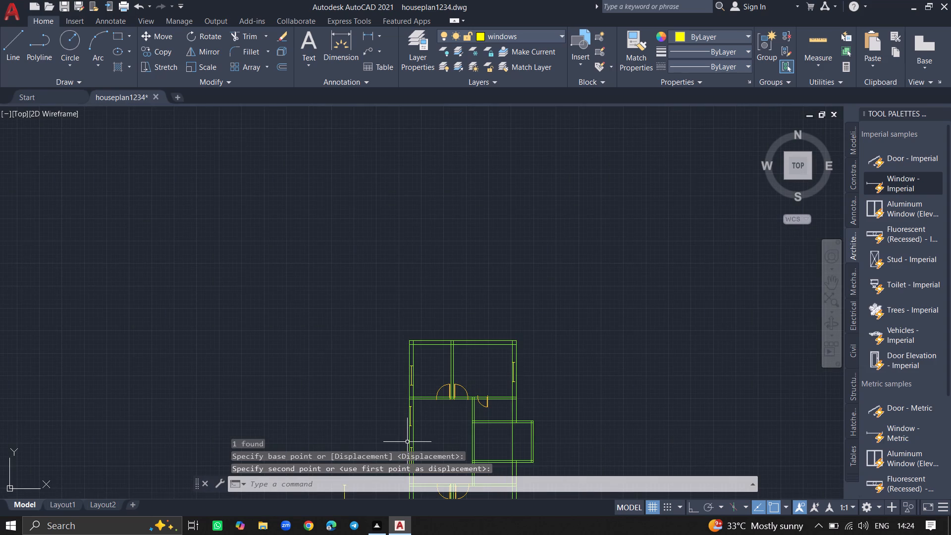
scroll(407, 442, "down", 3, "ctrl")
key("z")
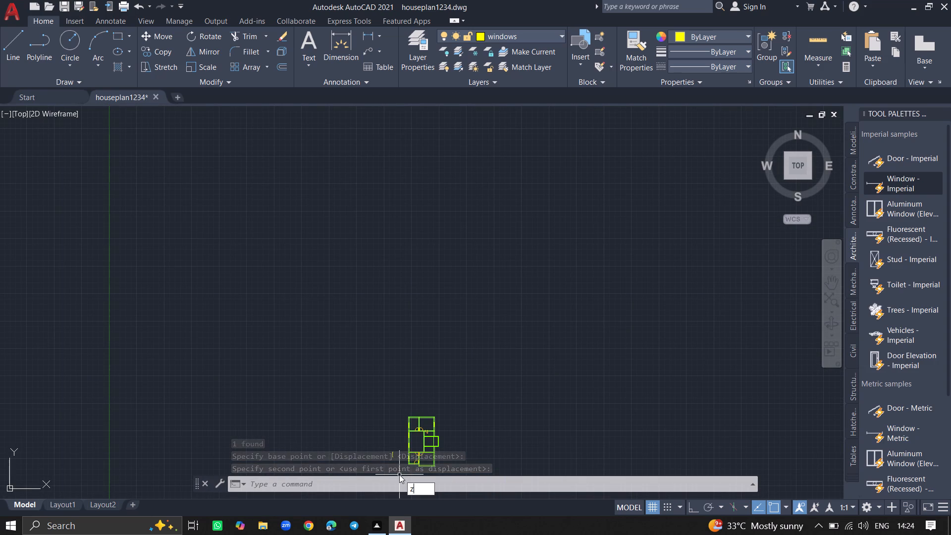
key("Return")
key("e")
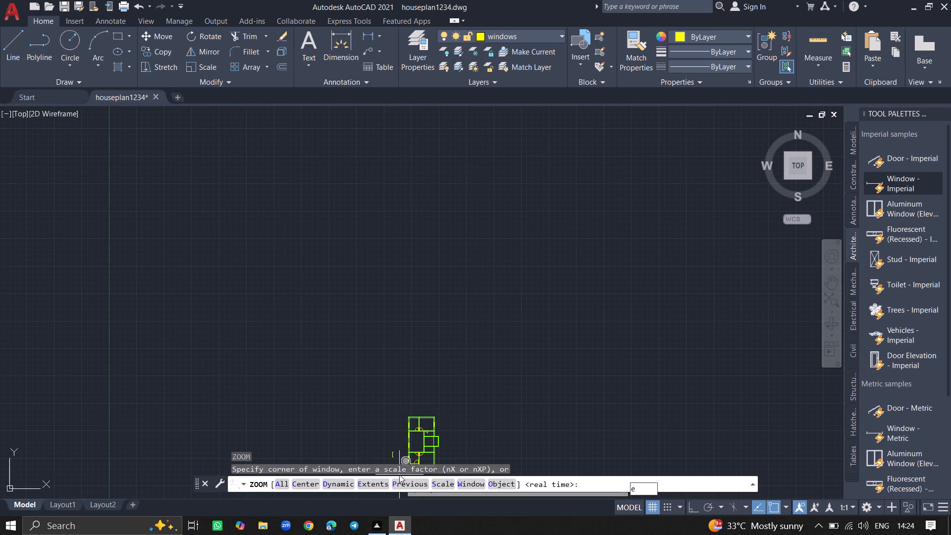
key("Return")
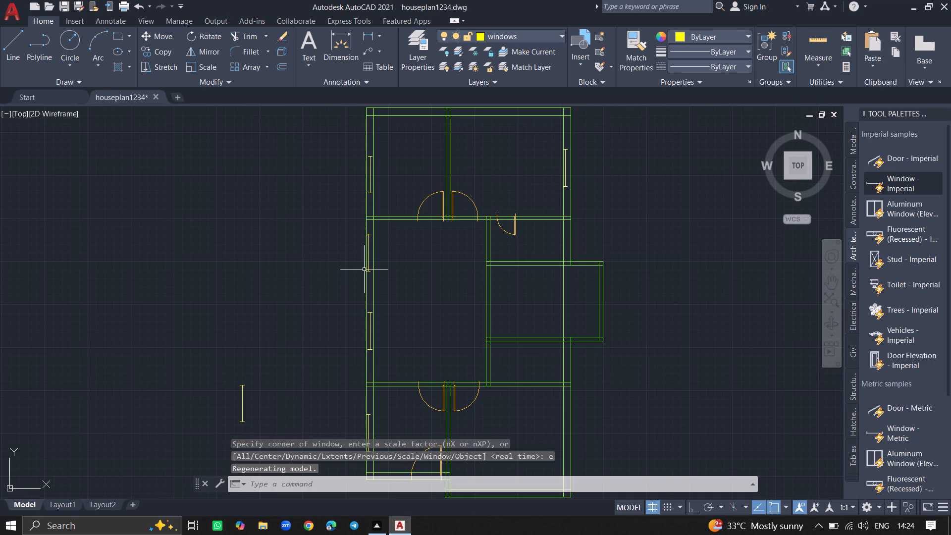
scroll(369, 267, "up", 4, "ctrl")
left_click(361, 266)
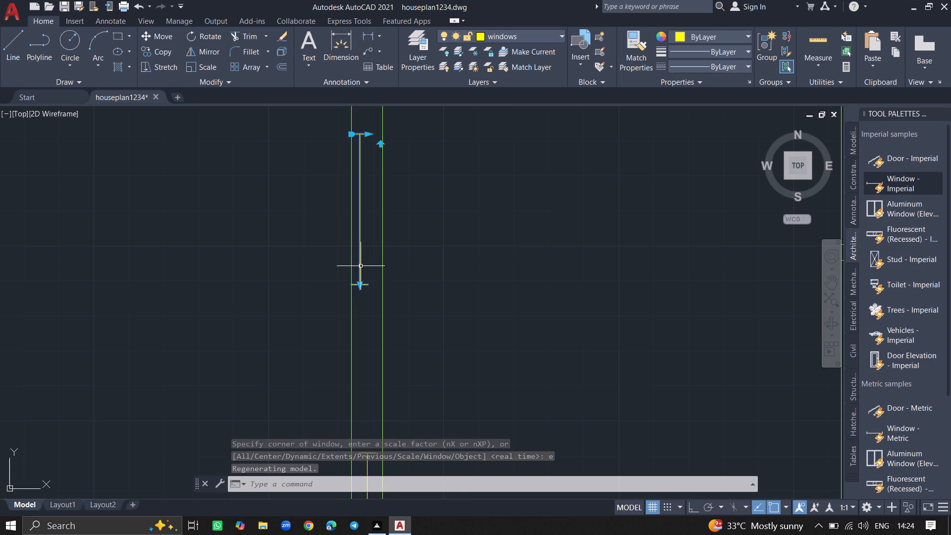
type("move")
key("Return")
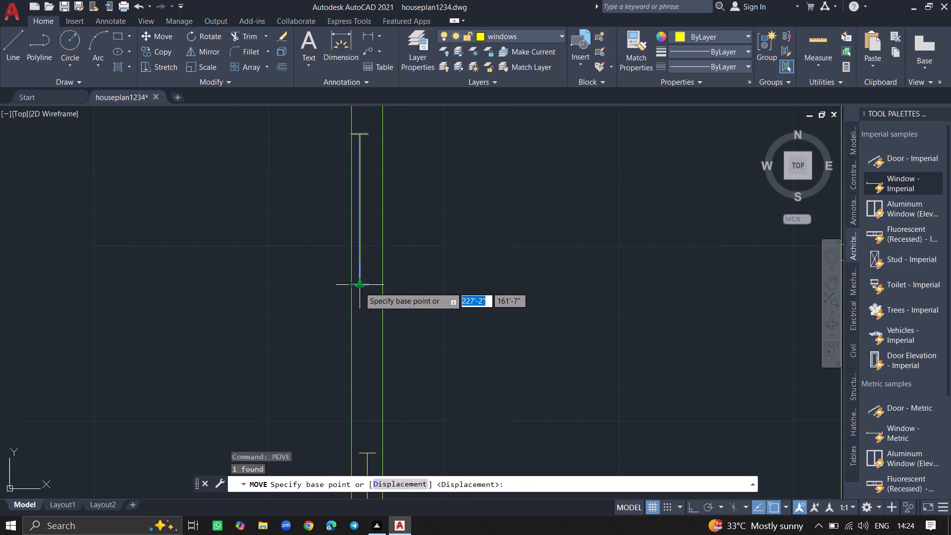
left_click(359, 287)
left_click(366, 286)
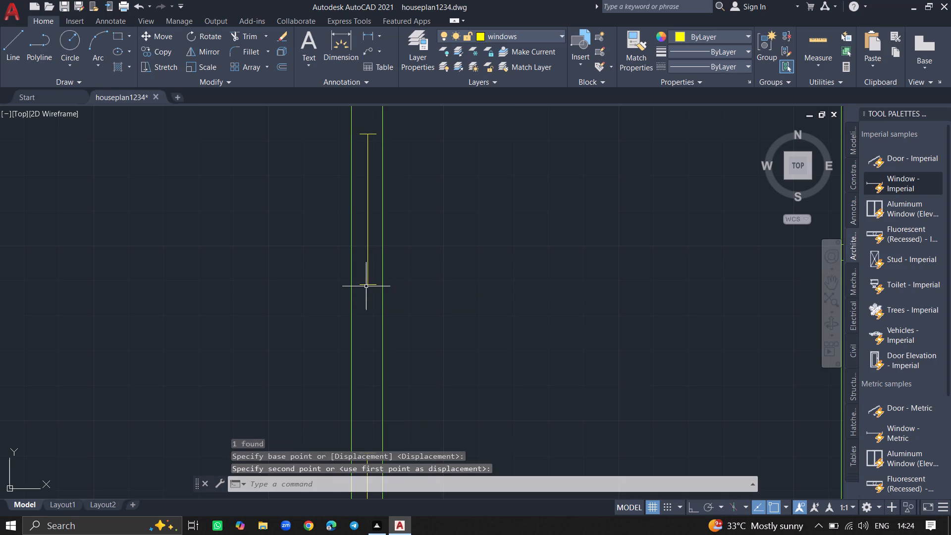
Move the southwest room's window slightly east from its lower end to the middle of the west wall's thickness.
scroll(427, 278, "down", 5, "ctrl")
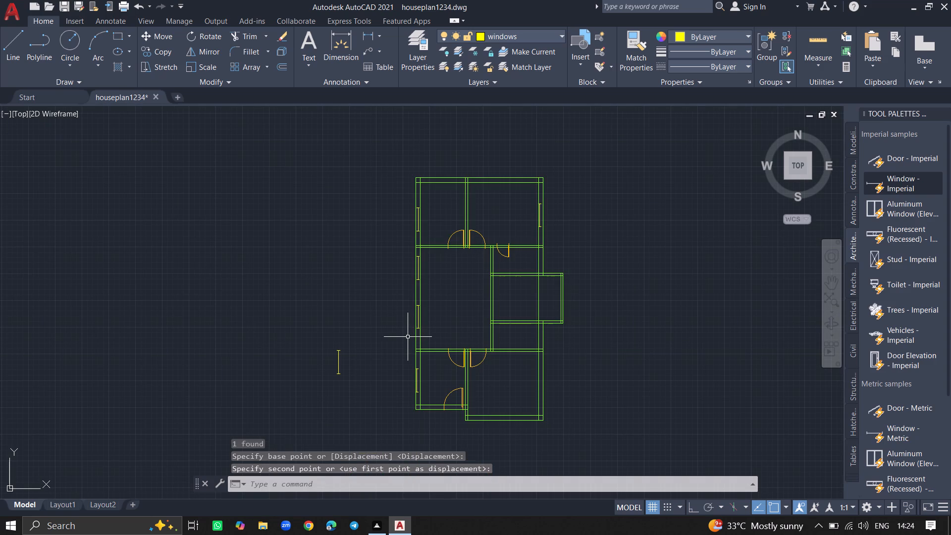
scroll(415, 389, "up", 3, "ctrl")
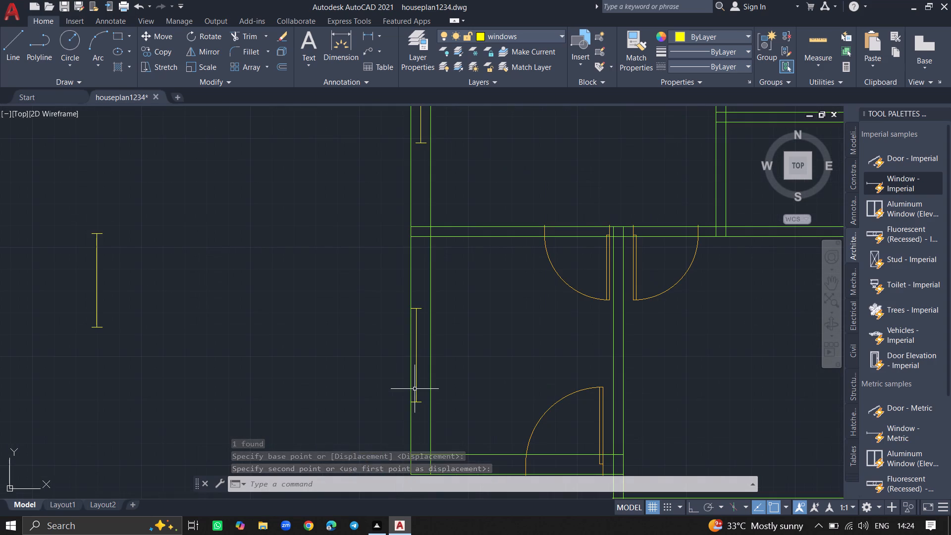
left_click(417, 384)
type("move")
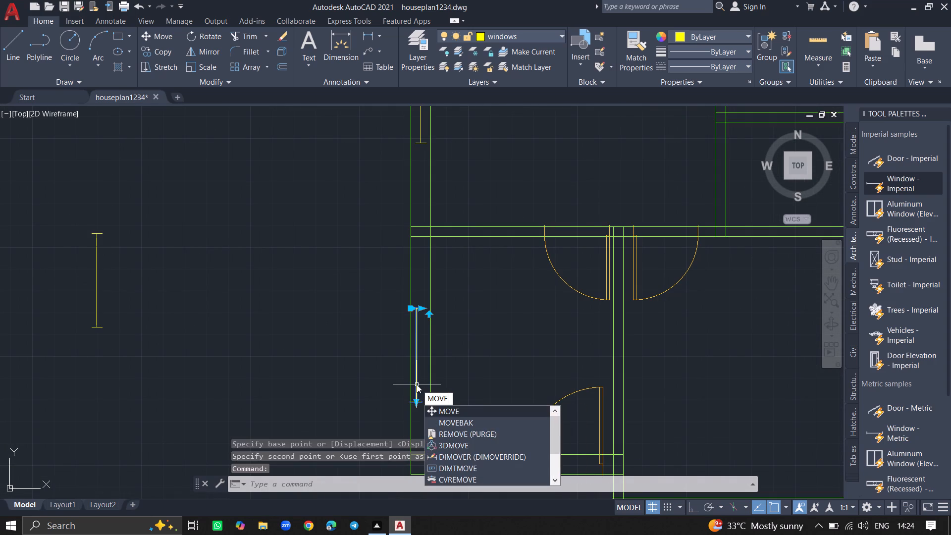
key("Return")
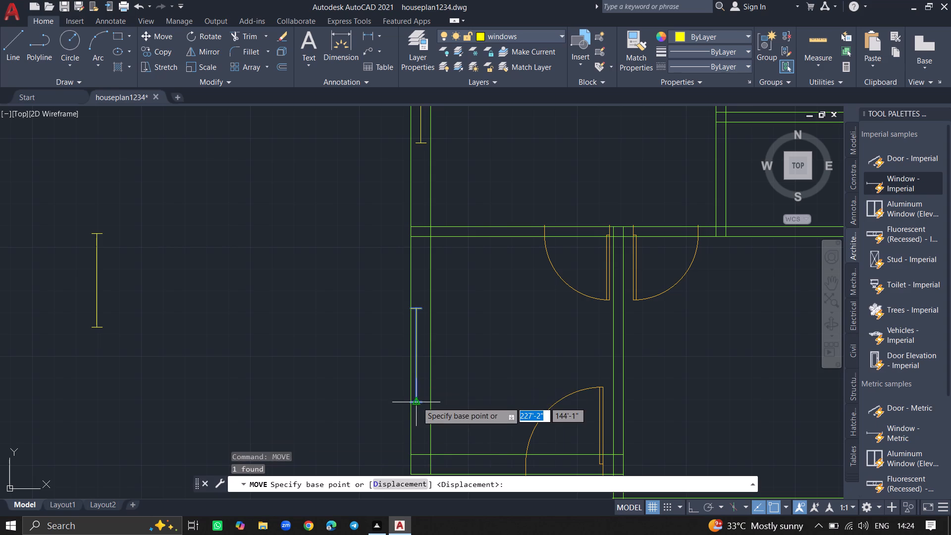
left_click(417, 402)
left_click(423, 401)
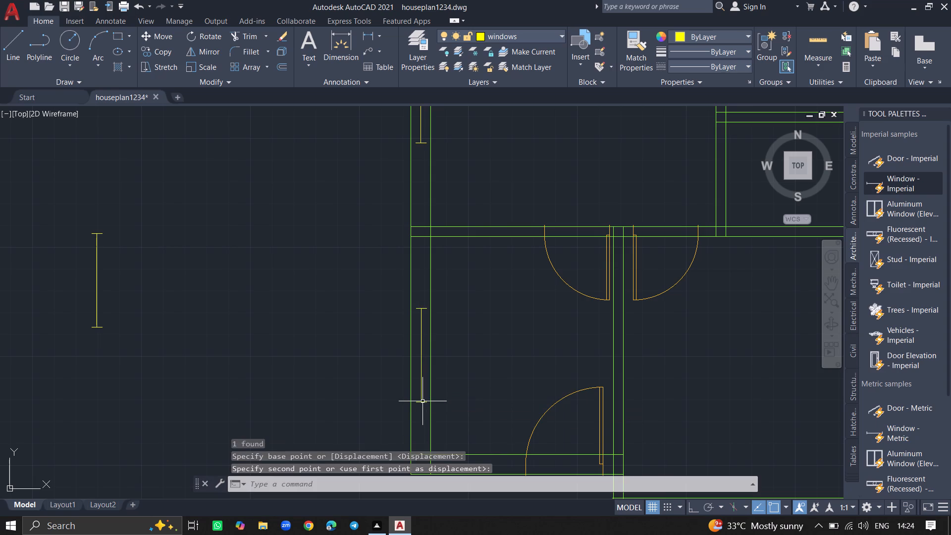
Move the northeast room's window slightly east from its lower end to the middle of the east wall's thickness.
scroll(504, 367, "down", 5, "ctrl")
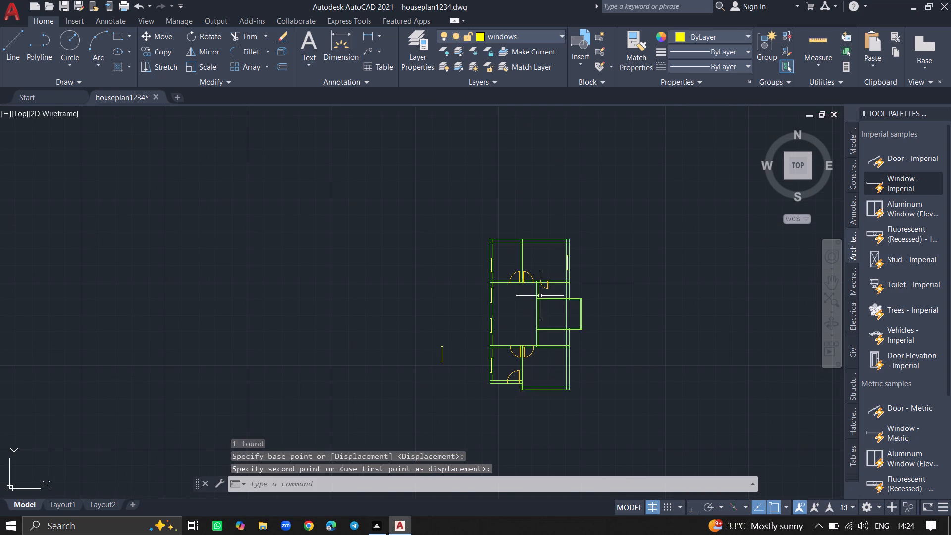
scroll(562, 260, "up", 4, "ctrl")
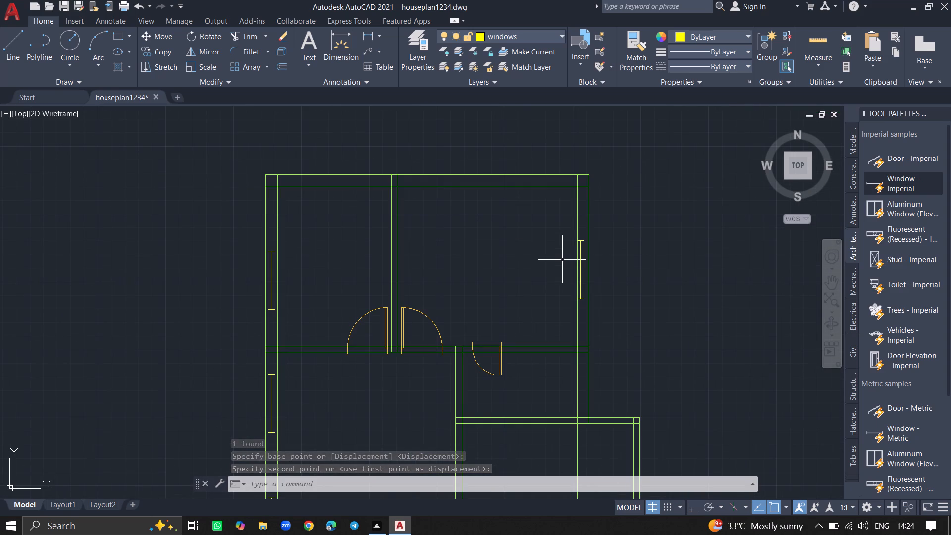
left_click(581, 259)
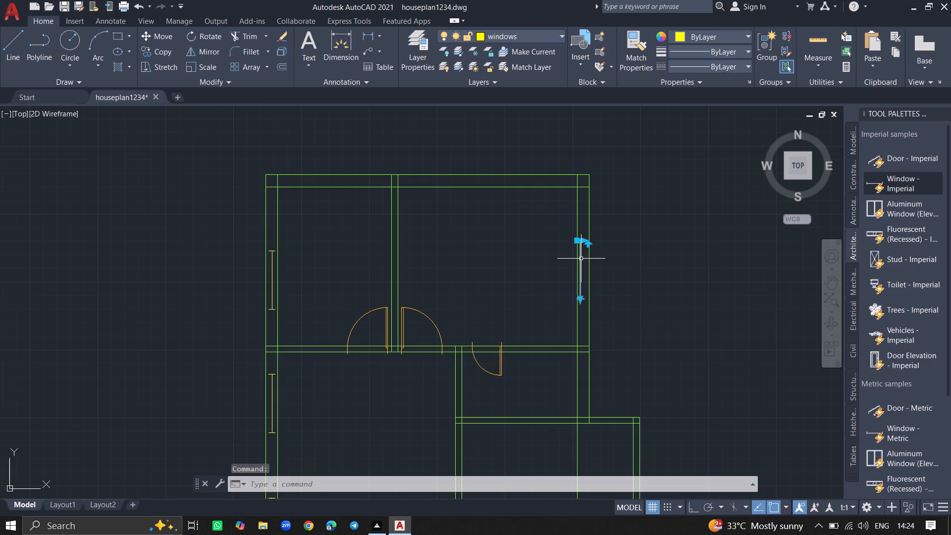
type("mo")
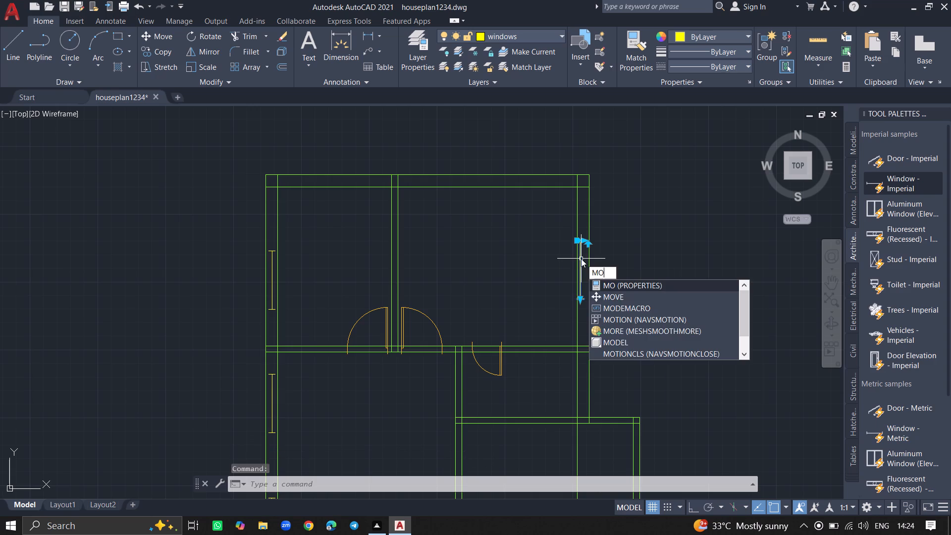
type("ve")
key("Return")
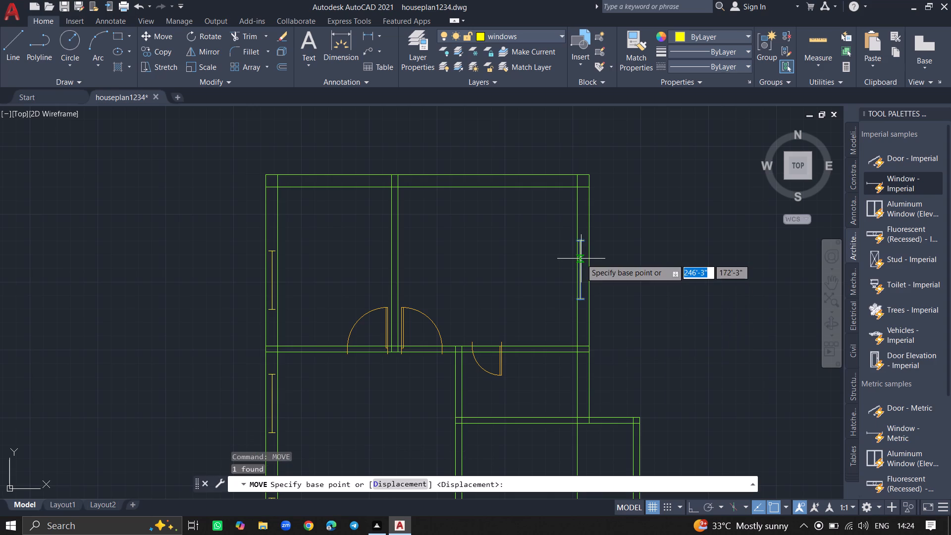
scroll(581, 259, "up", 5, "ctrl")
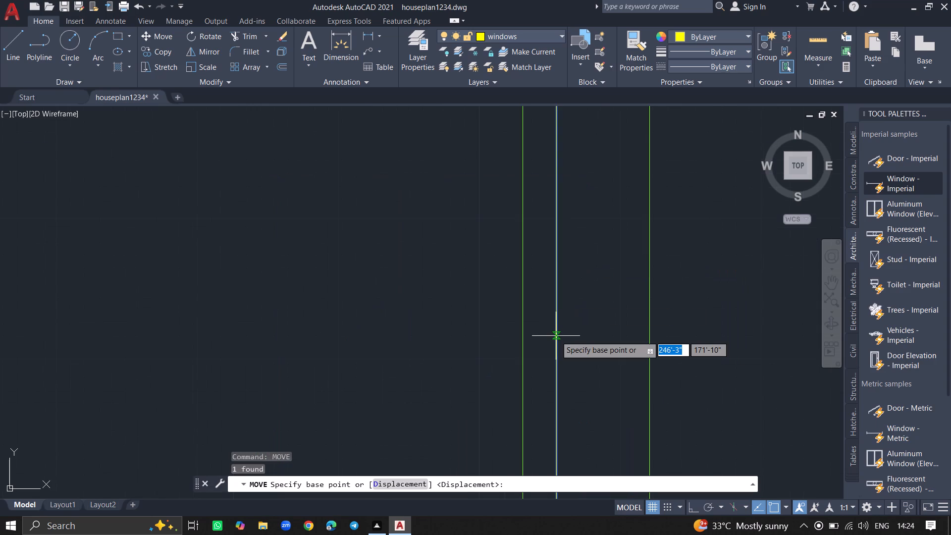
scroll(556, 336, "down", 3, "ctrl")
left_click(557, 420)
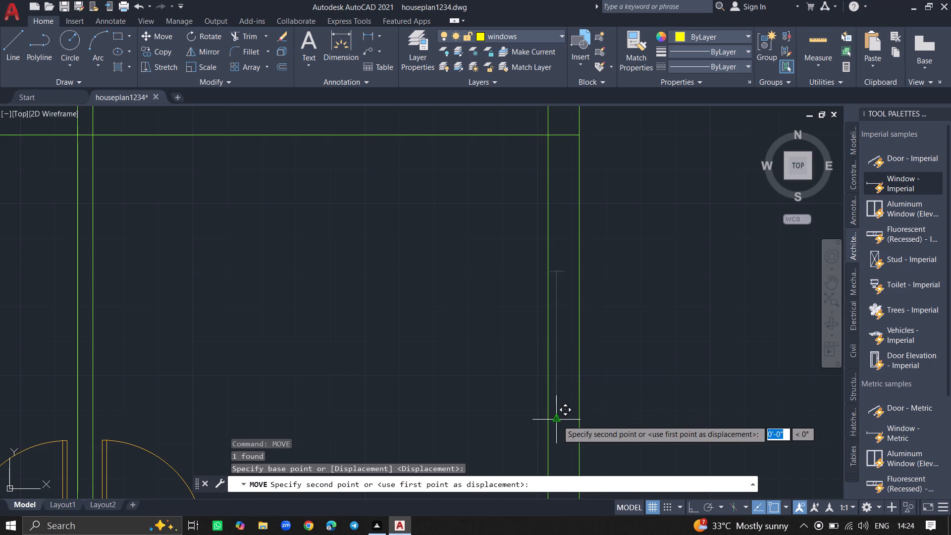
left_click(562, 420)
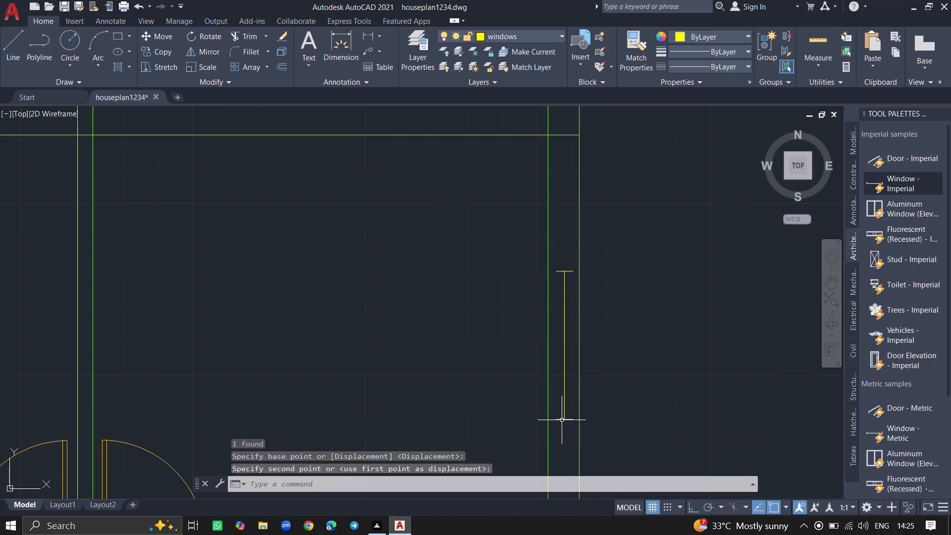
Rotate the spare vertical window west of the plan by 90° about its midpoint so it lies horizontally.
scroll(593, 400, "down", 4, "ctrl")
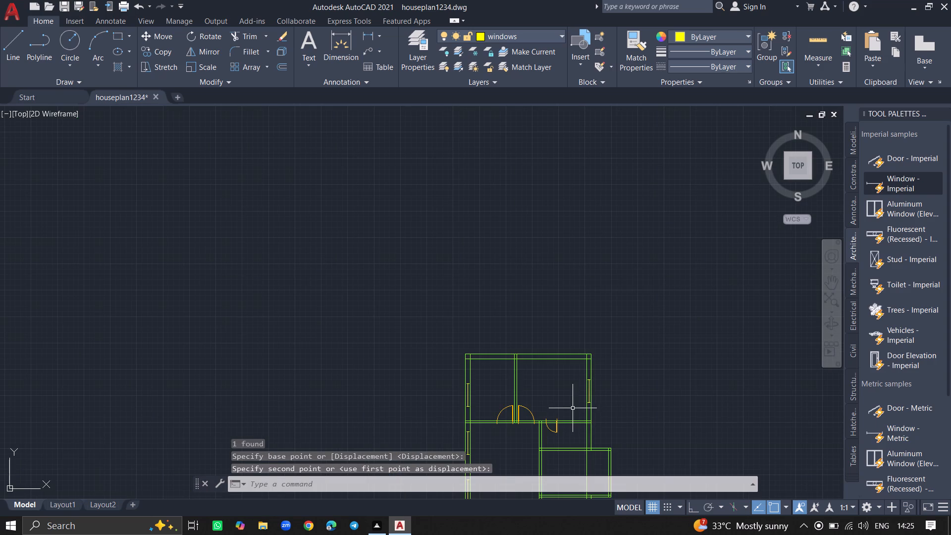
scroll(547, 383, "down", 3, "ctrl")
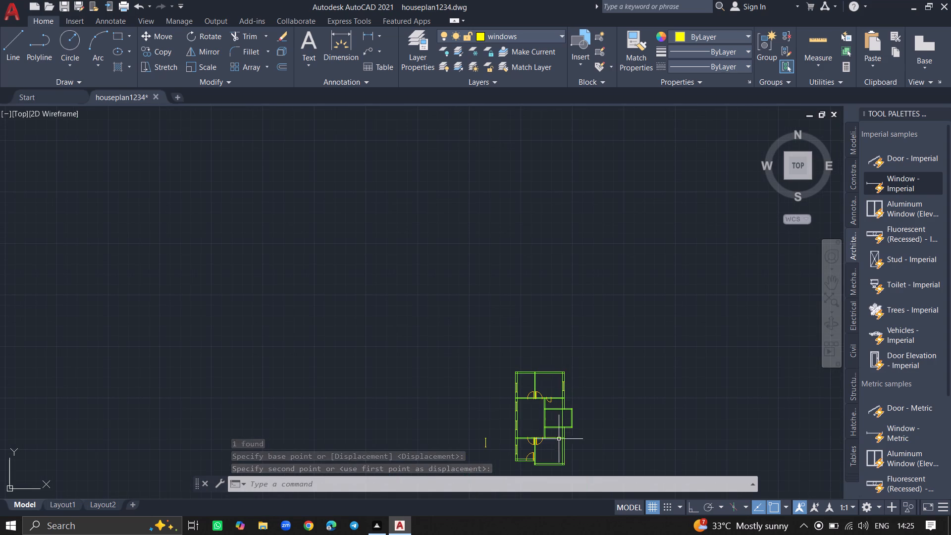
scroll(559, 465, "up", 6, "ctrl")
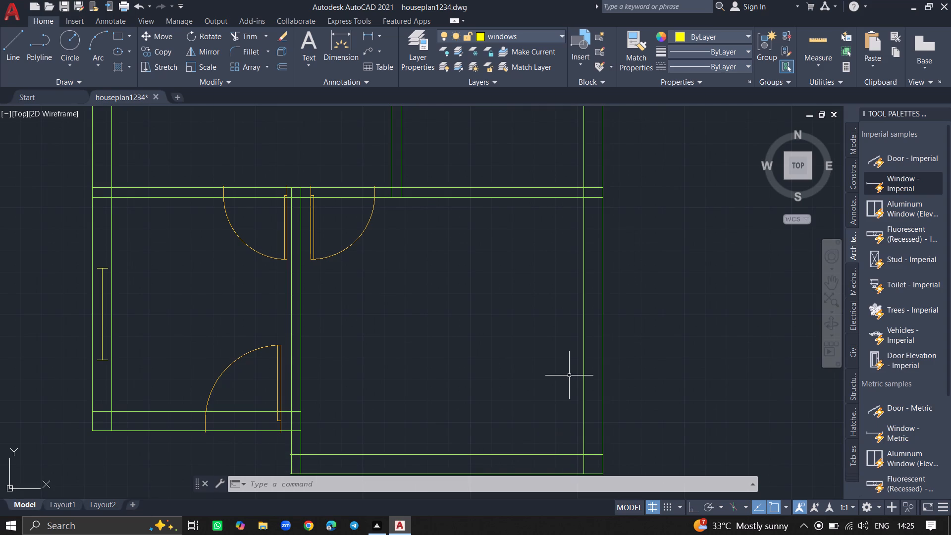
scroll(506, 326, "down", 1, "ctrl")
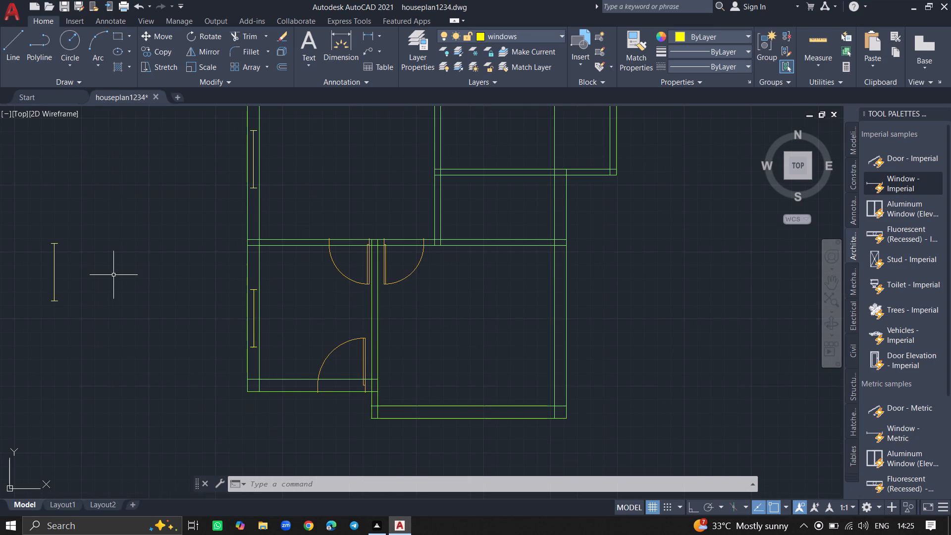
left_click(53, 273)
type("rotate")
key("Return")
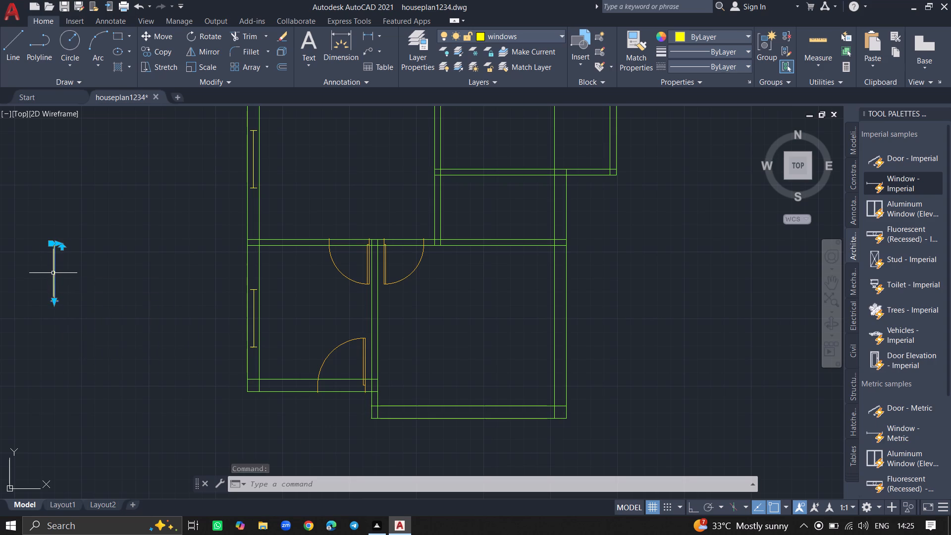
left_click(53, 273)
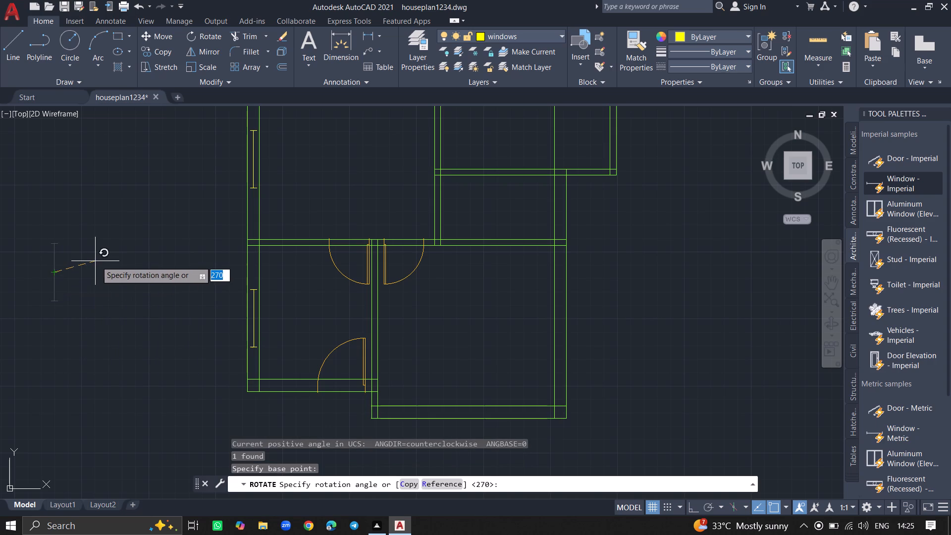
key("F8")
left_click(59, 233)
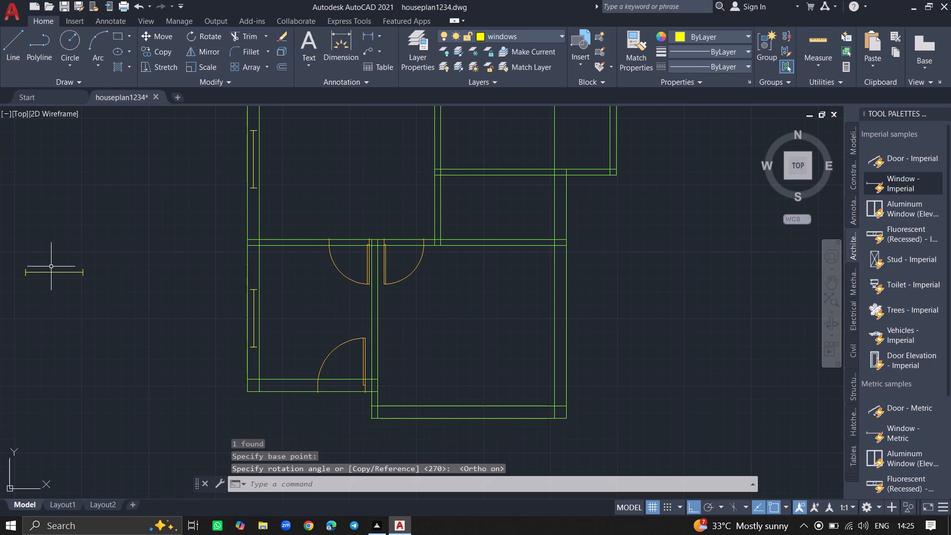
Move the rotated spare window from its midpoint onto the south wall of the southeast room, slightly west of the wall's center.
left_click(50, 272)
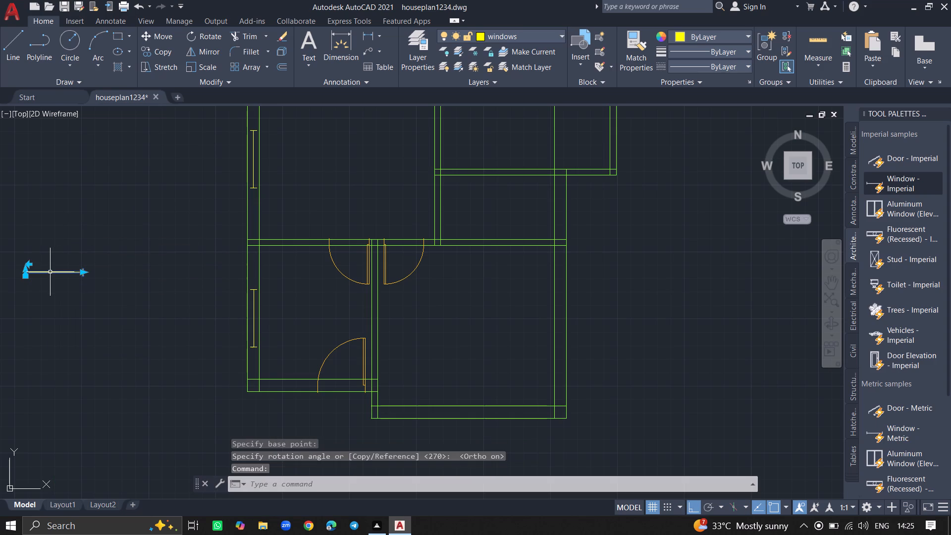
type("move")
key("Return")
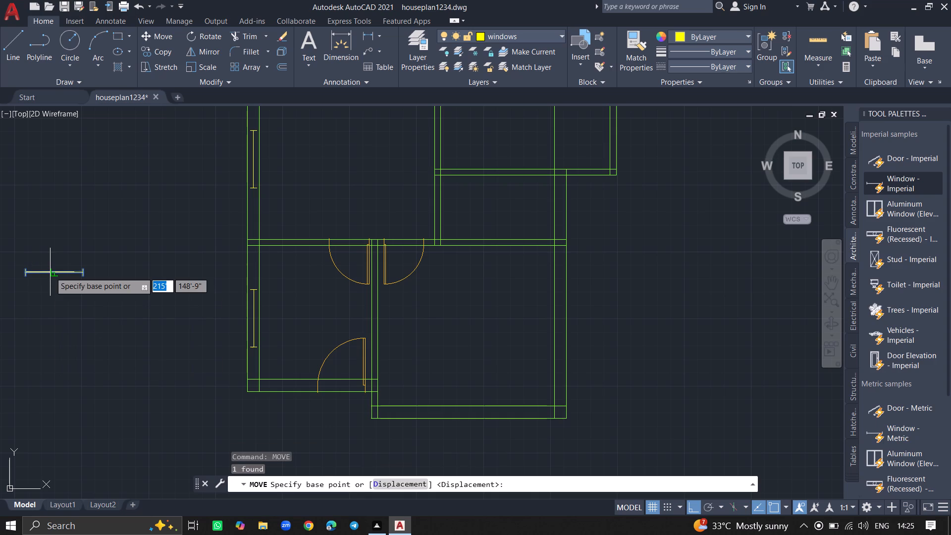
left_click(50, 272)
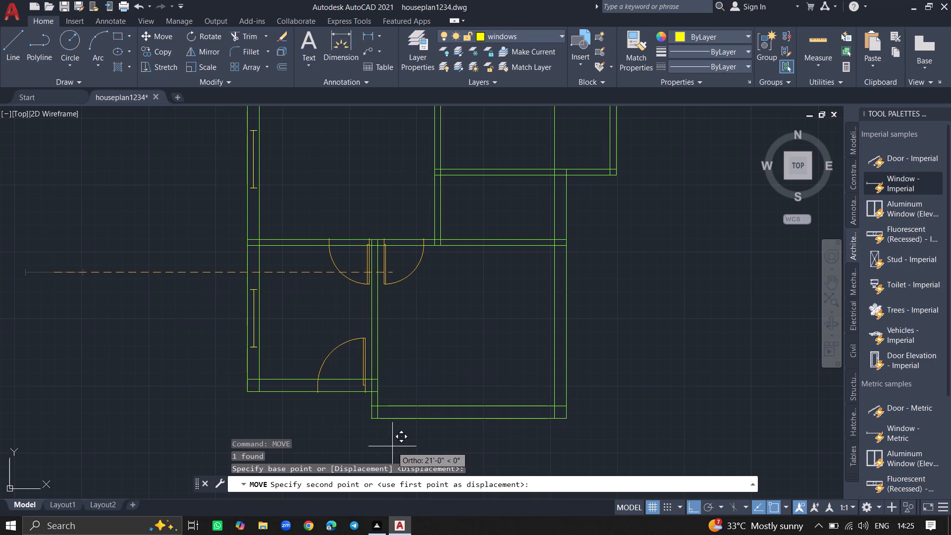
key("F8")
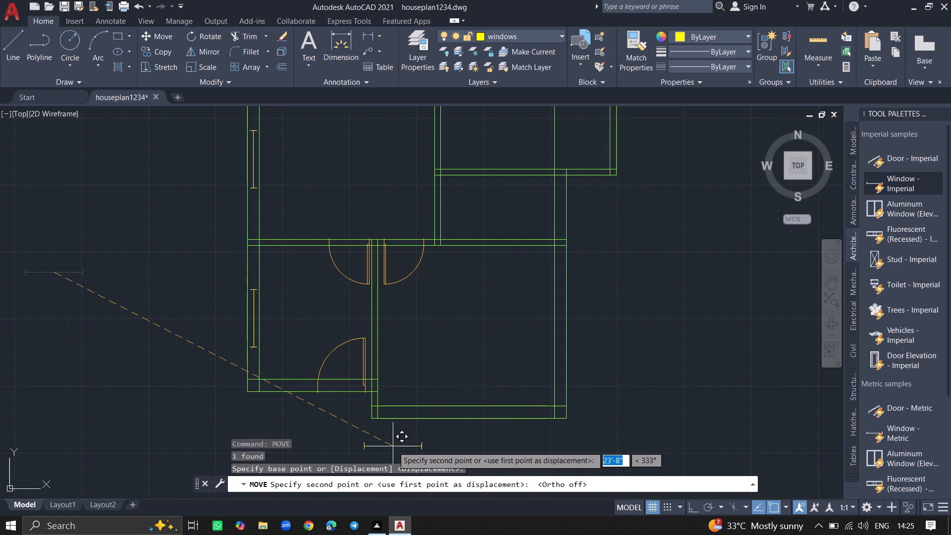
left_click(454, 412)
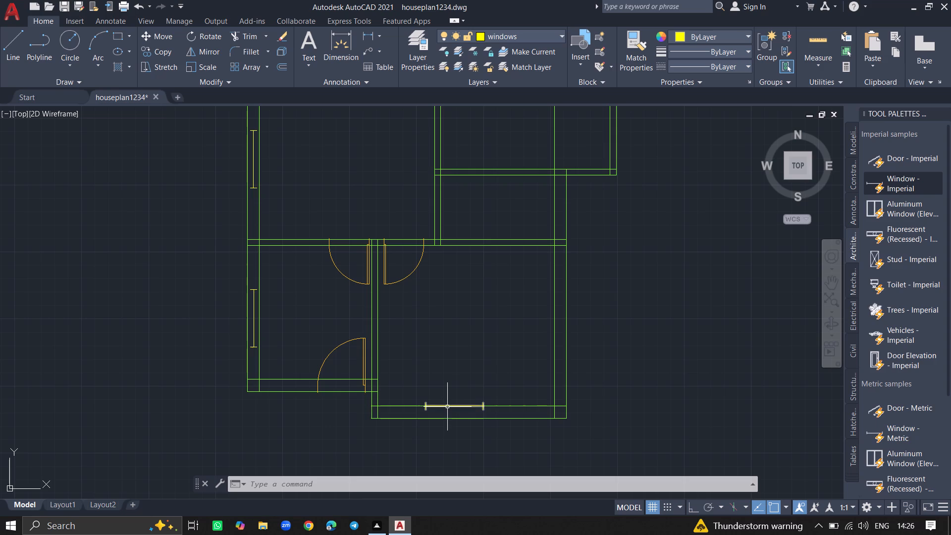
Move the southeast room's window about 2" south from its west end, off the inner line into the wall.
left_click(447, 407)
type("move")
key("Return")
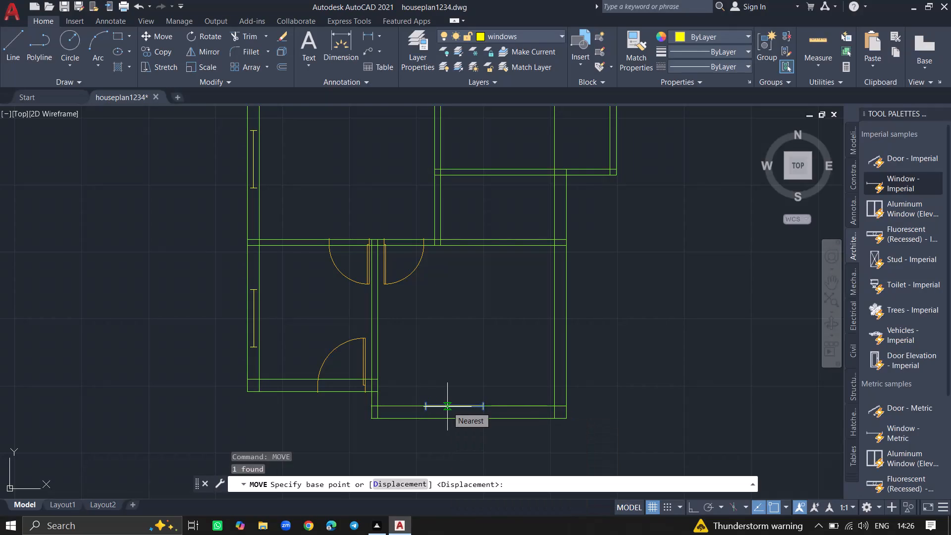
scroll(447, 407, "up", 3, "ctrl")
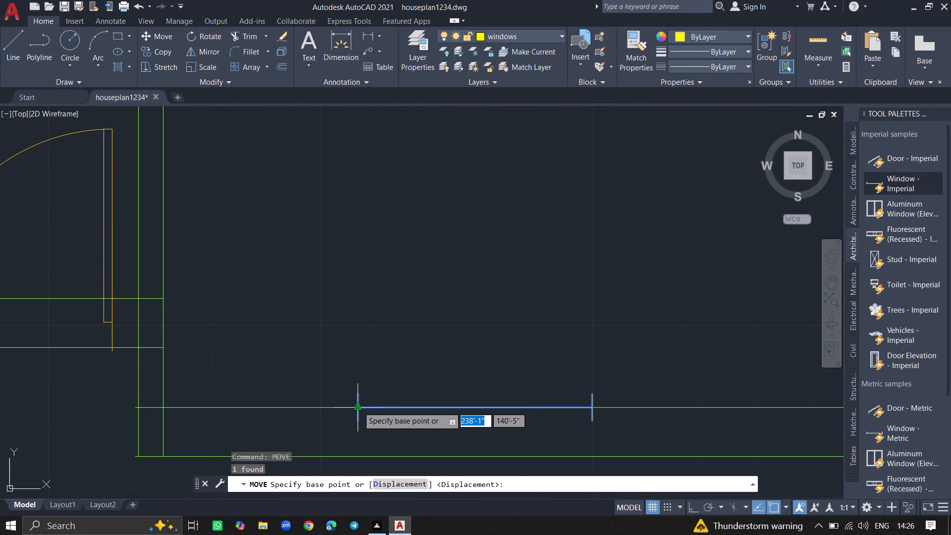
left_click(358, 407)
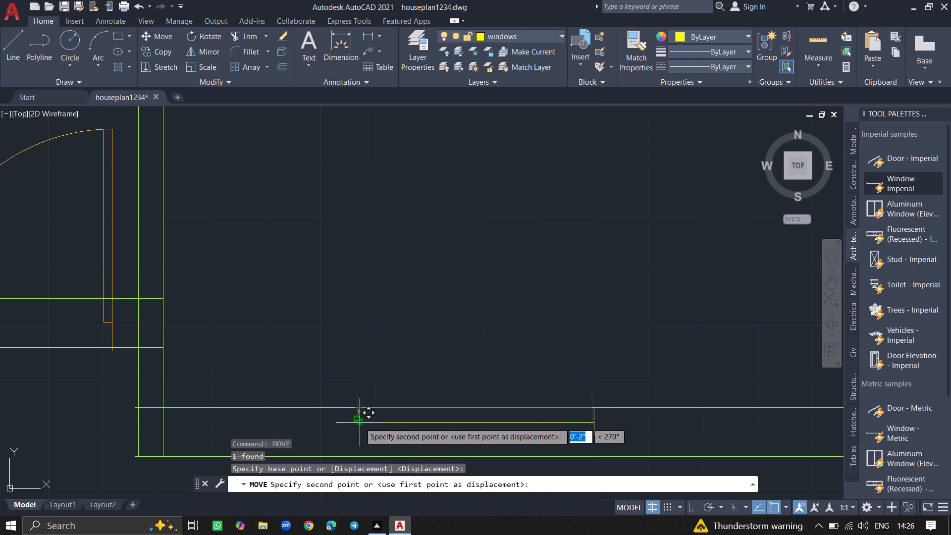
left_click(360, 425)
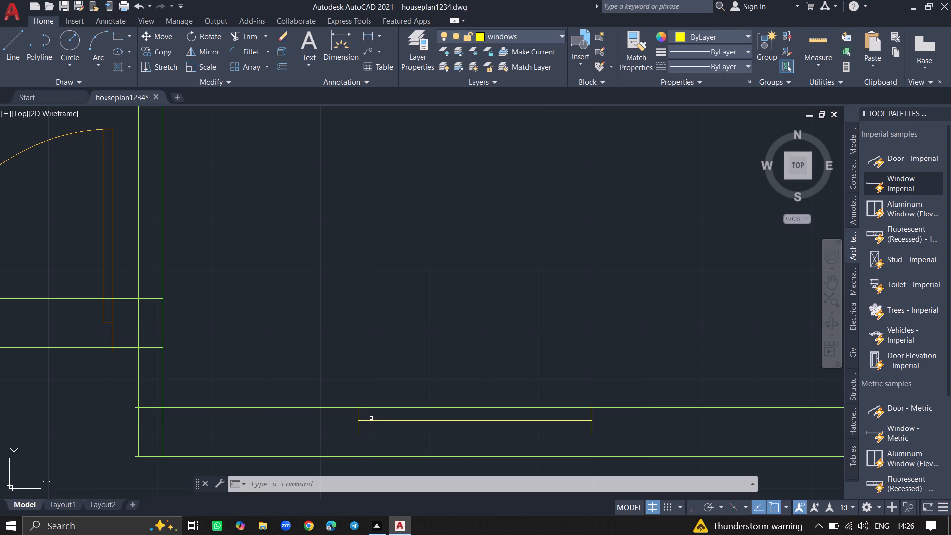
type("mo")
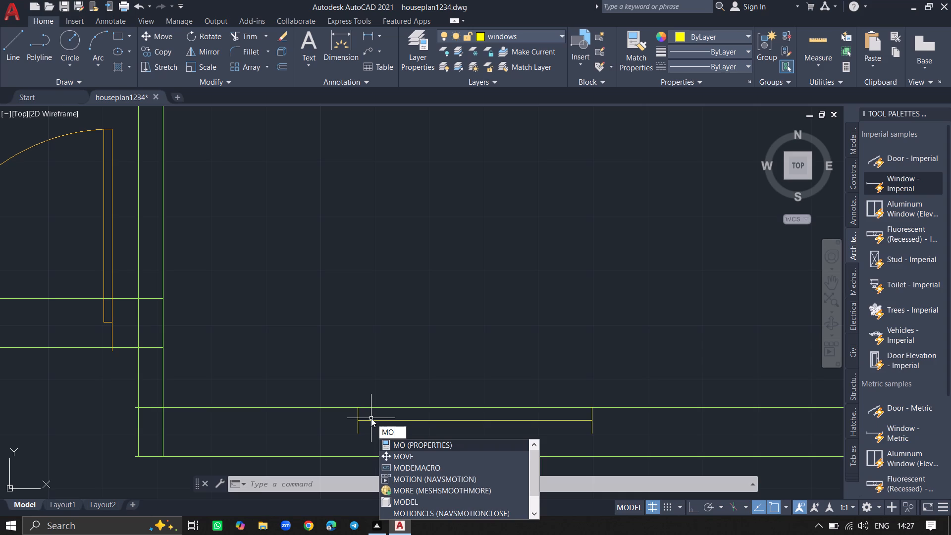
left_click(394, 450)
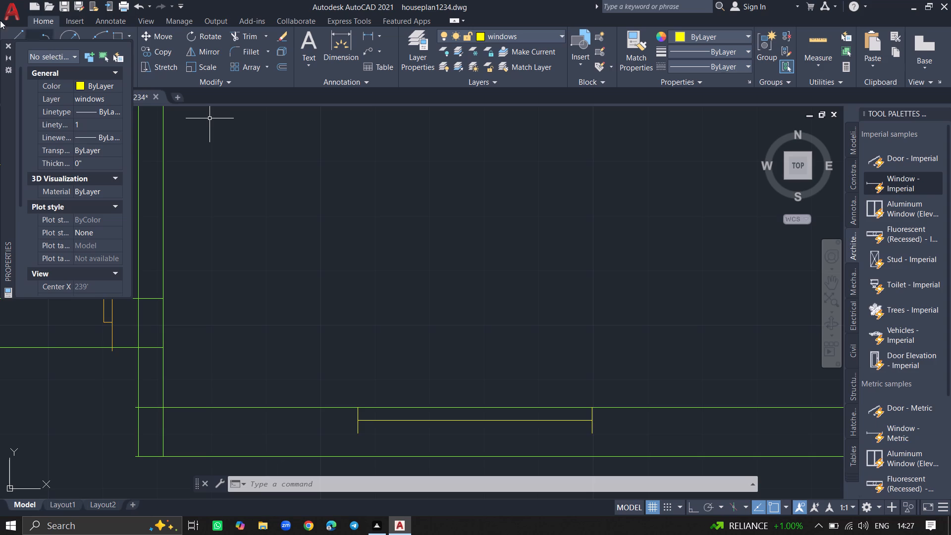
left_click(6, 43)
Move the southeast room's window about 2" southeast so it sits midway between the south wall's lines.
left_click(392, 420)
type("move")
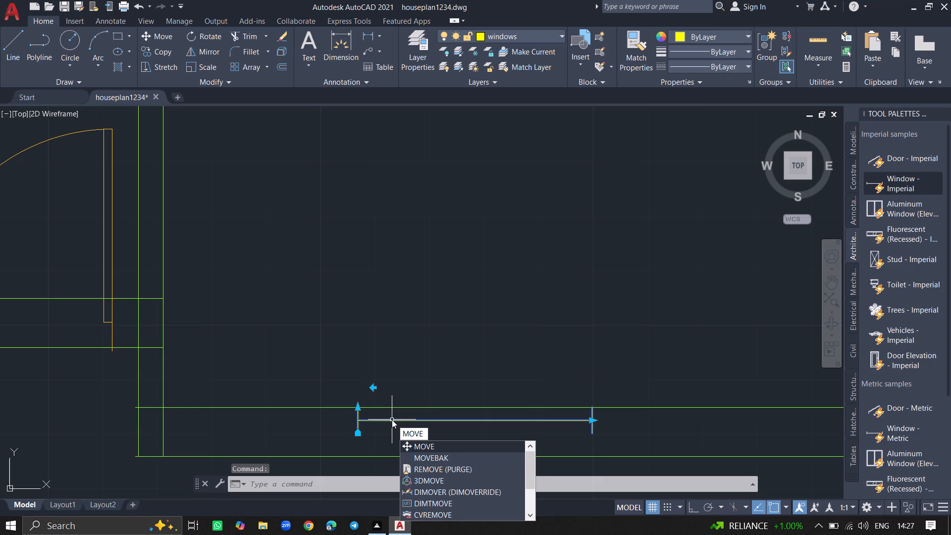
key("Return")
left_click(392, 420)
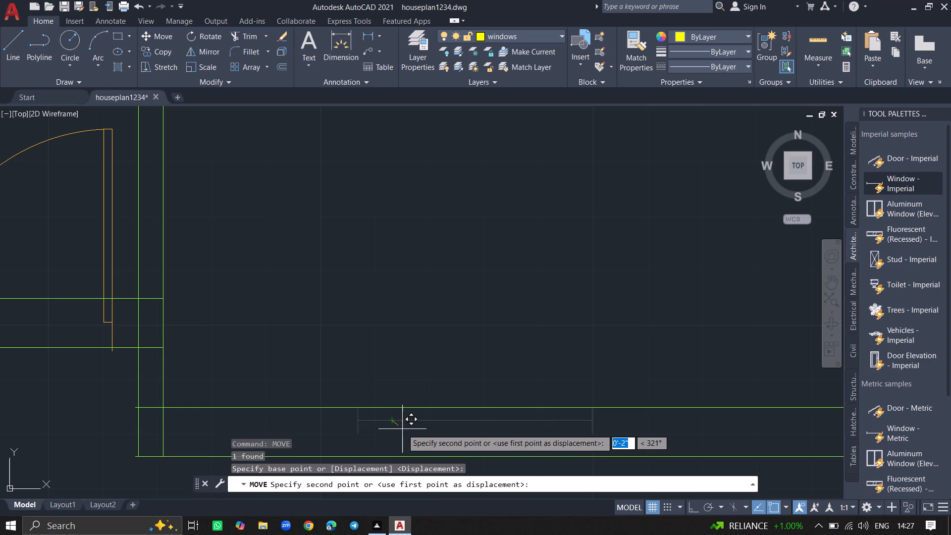
left_click(402, 430)
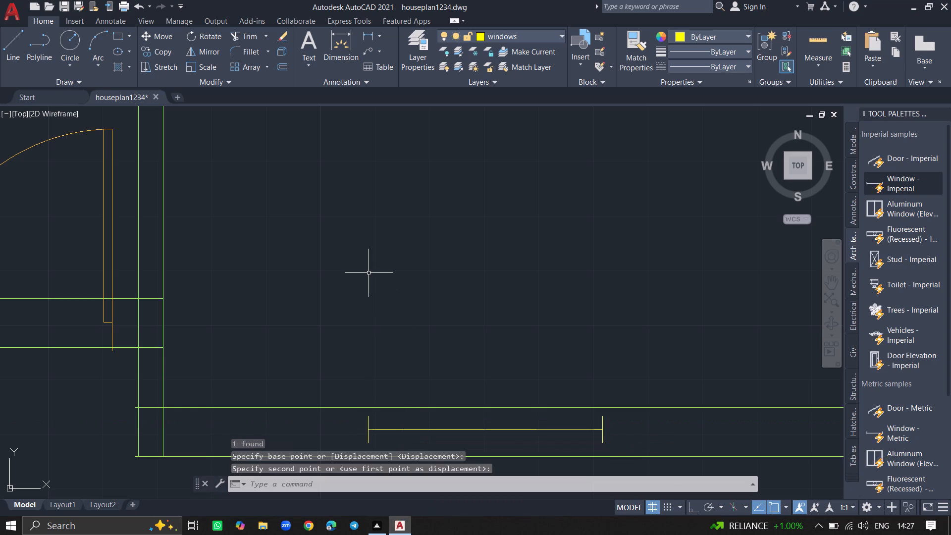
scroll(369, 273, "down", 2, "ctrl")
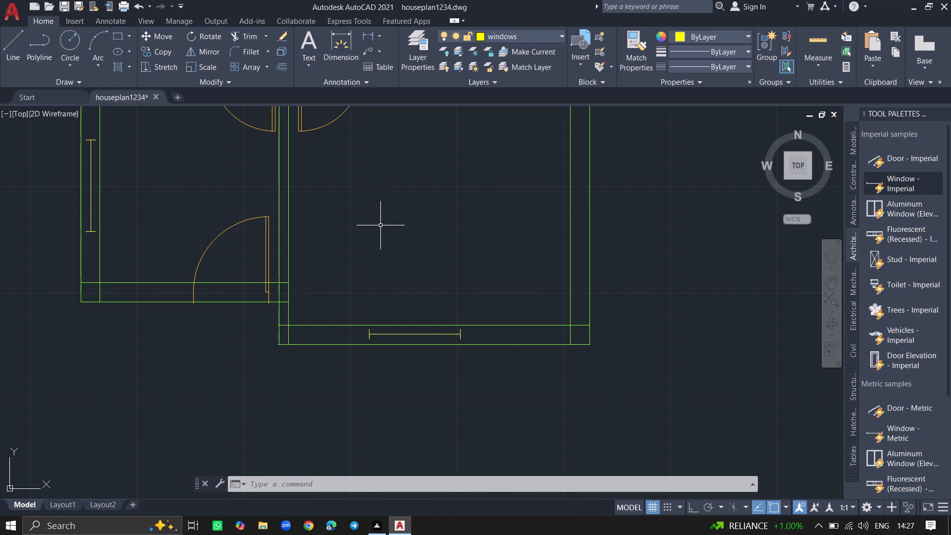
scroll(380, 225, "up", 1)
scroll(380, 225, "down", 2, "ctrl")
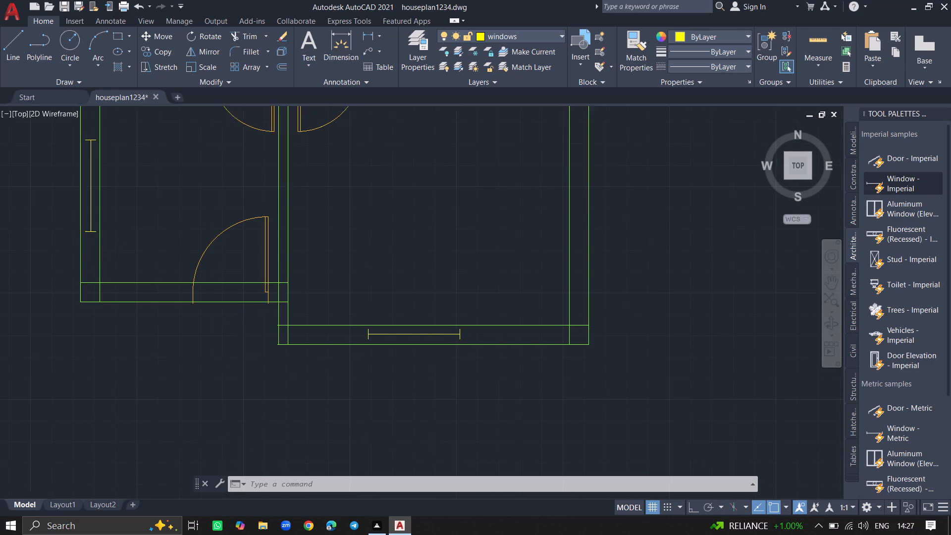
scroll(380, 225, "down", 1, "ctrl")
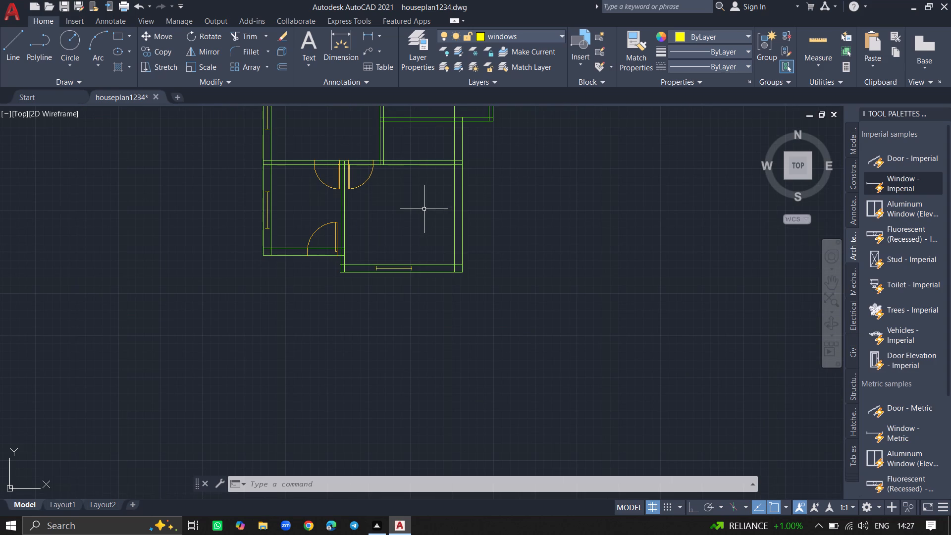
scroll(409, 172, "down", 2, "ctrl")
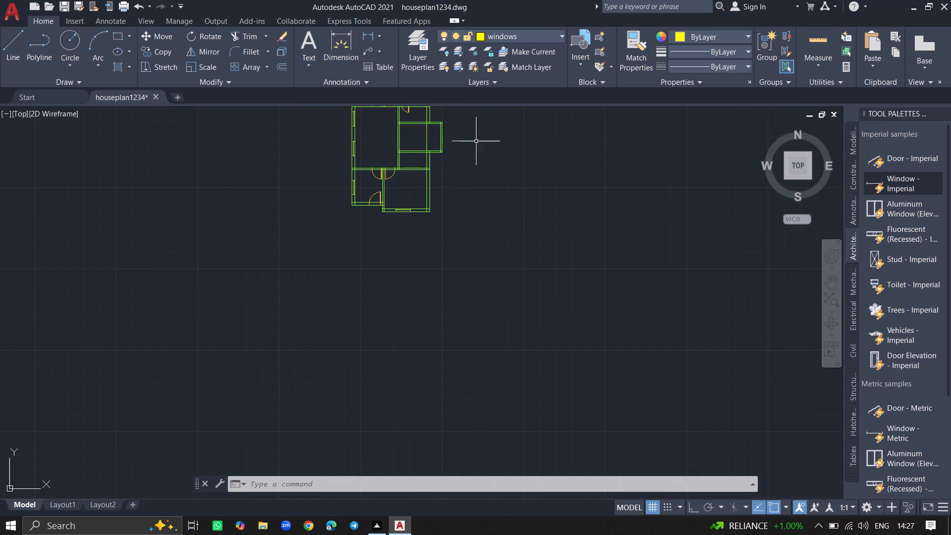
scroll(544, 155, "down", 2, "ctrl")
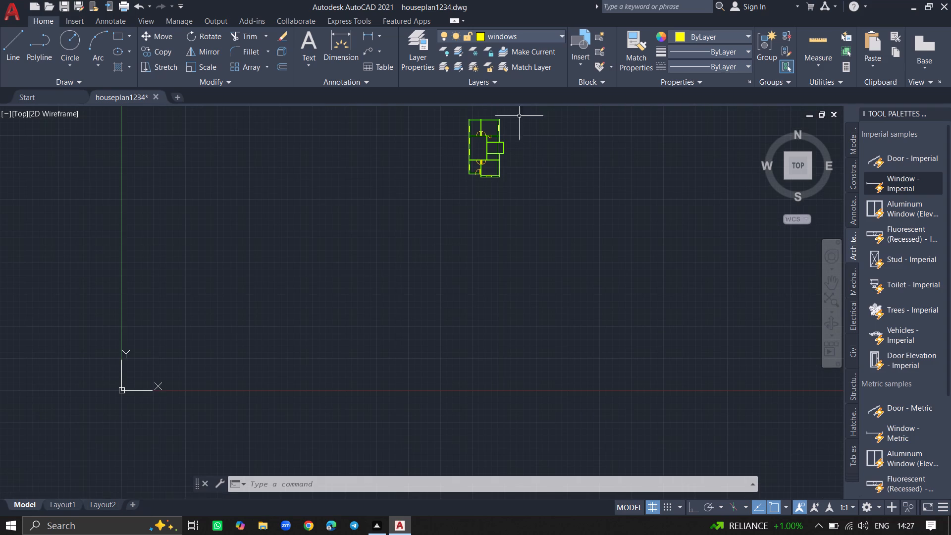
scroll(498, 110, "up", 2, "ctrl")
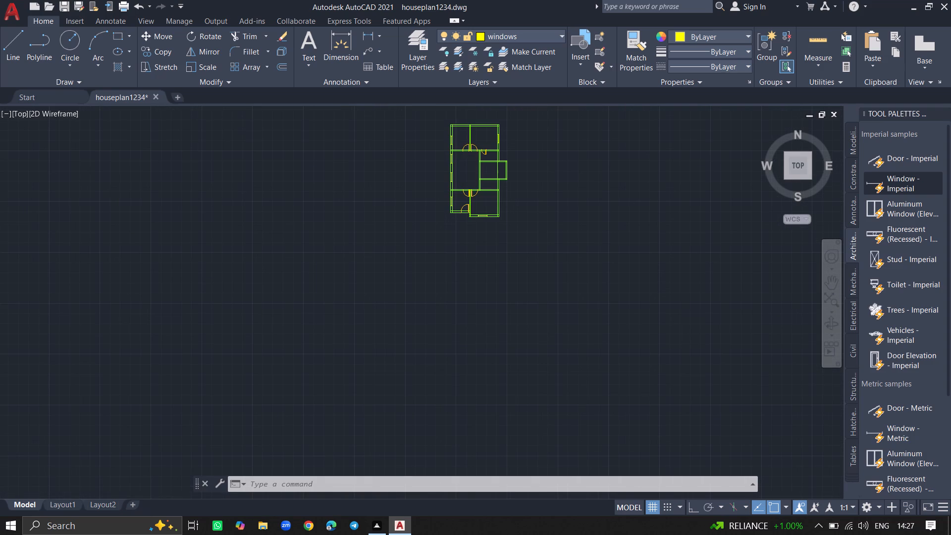
Insert a Window - Imperial block in the empty area south of the house plan.
left_click(876, 180)
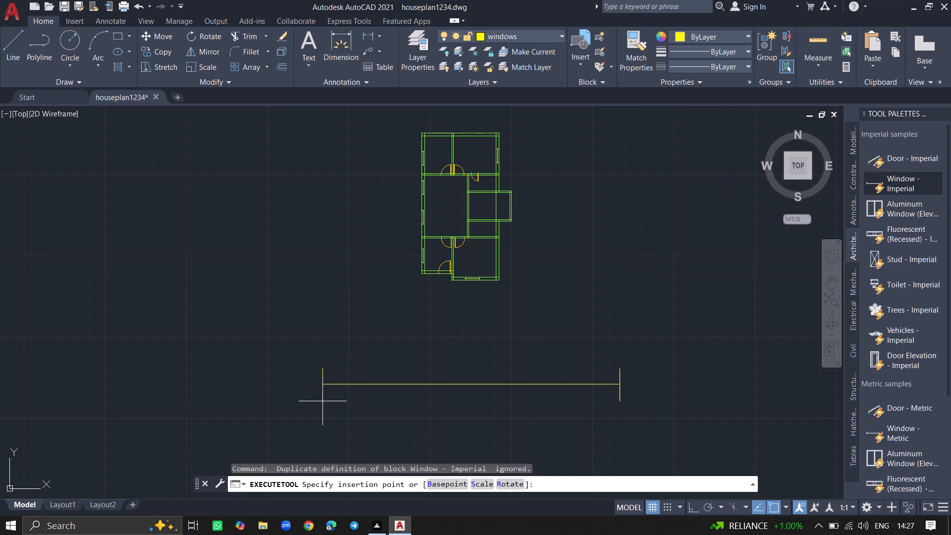
left_click(279, 390)
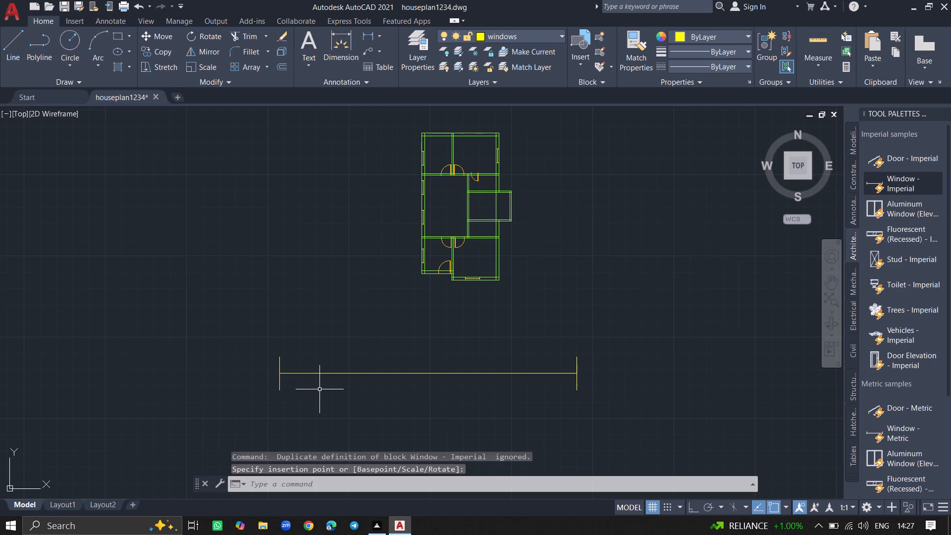
Scale the inserted window down about a point near its middle to roughly the length of the plan's existing windows.
type("sc")
key("Return")
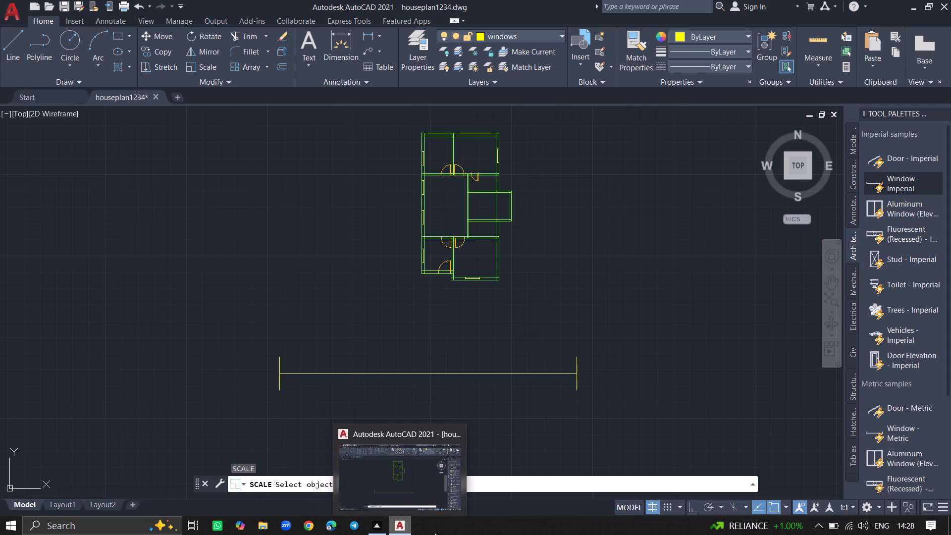
left_click(421, 374)
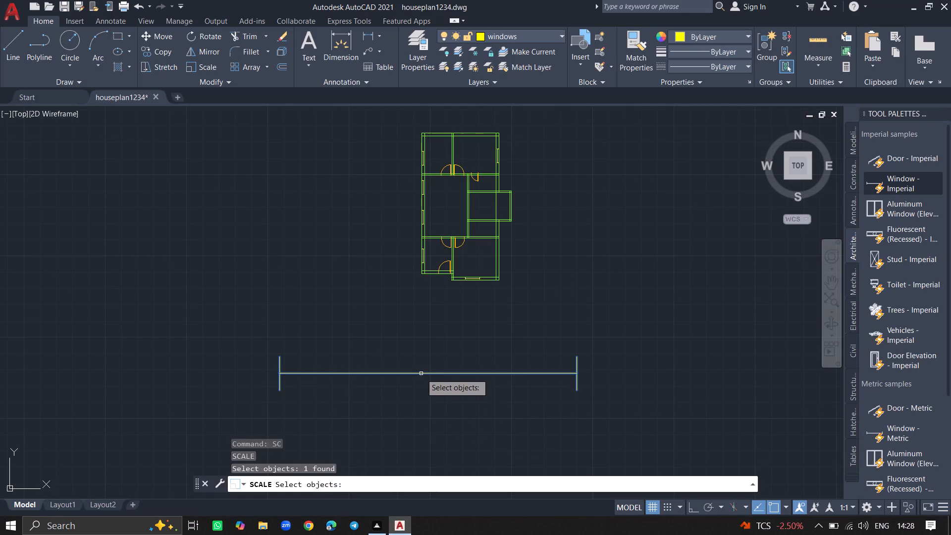
key("Return")
left_click(421, 374)
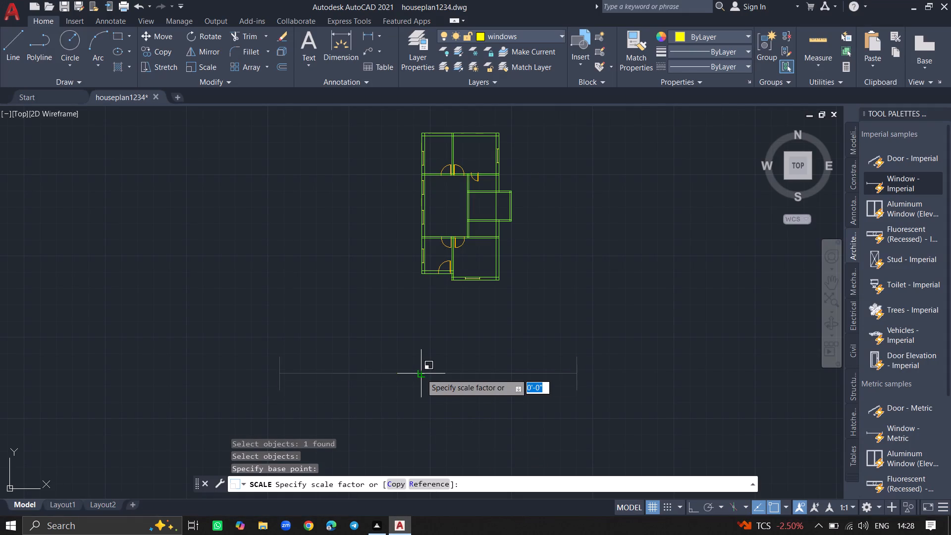
left_click(415, 373)
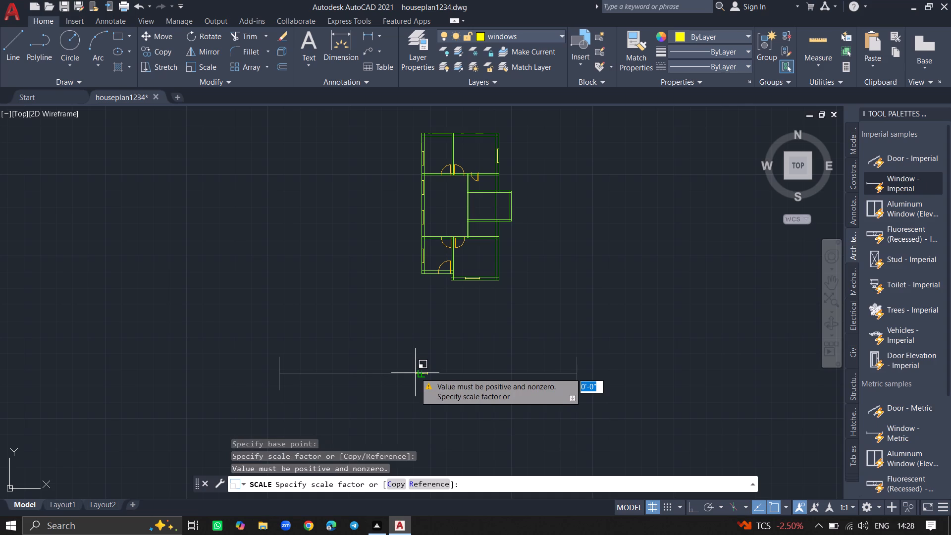
left_click(415, 373)
left_click(415, 373)
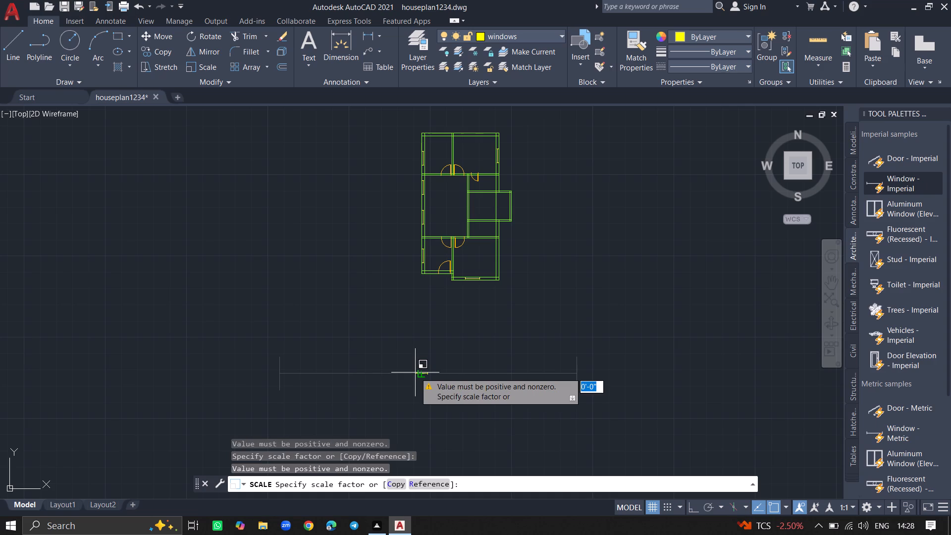
key("Return")
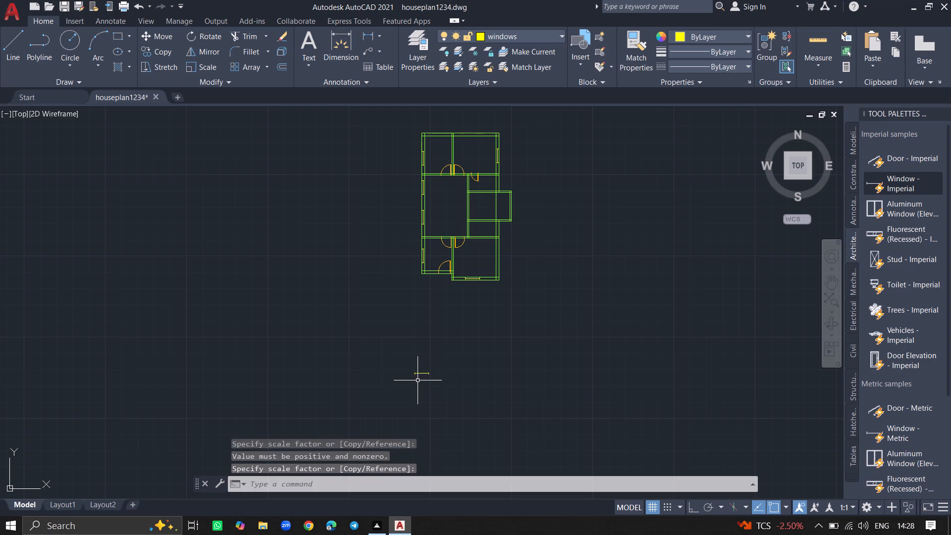
Copy the scaled window from its west end into the small space just south of the projecting east room.
left_click(418, 374)
type("copy")
key("Return")
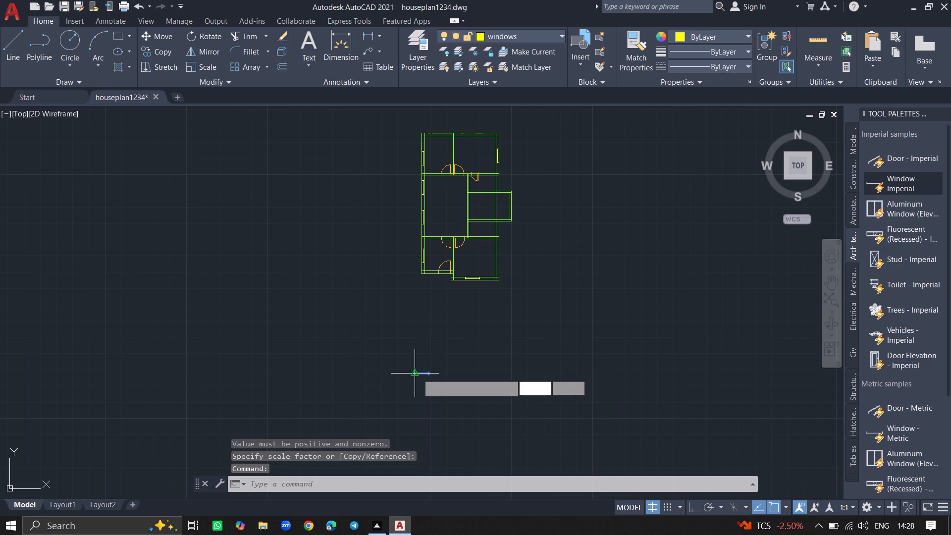
left_click(418, 374)
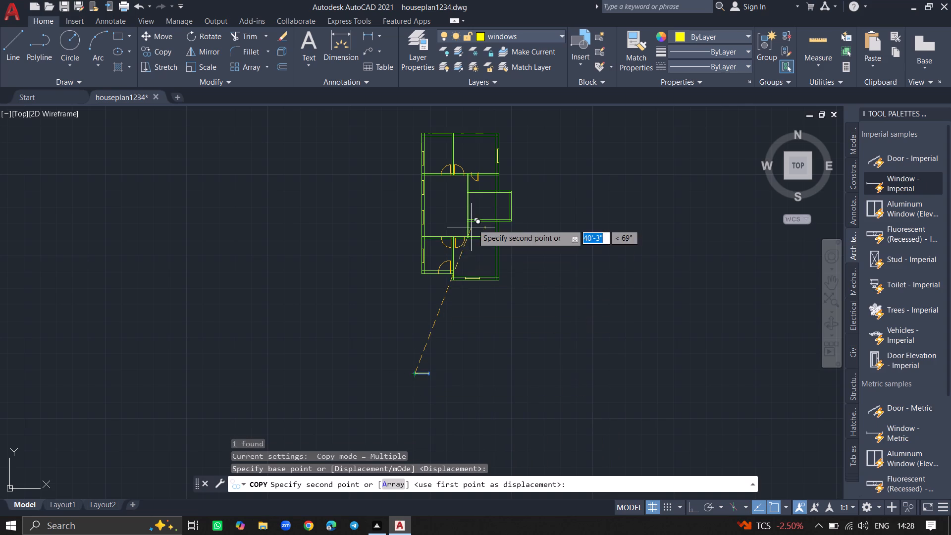
scroll(477, 209, "up", 5, "ctrl")
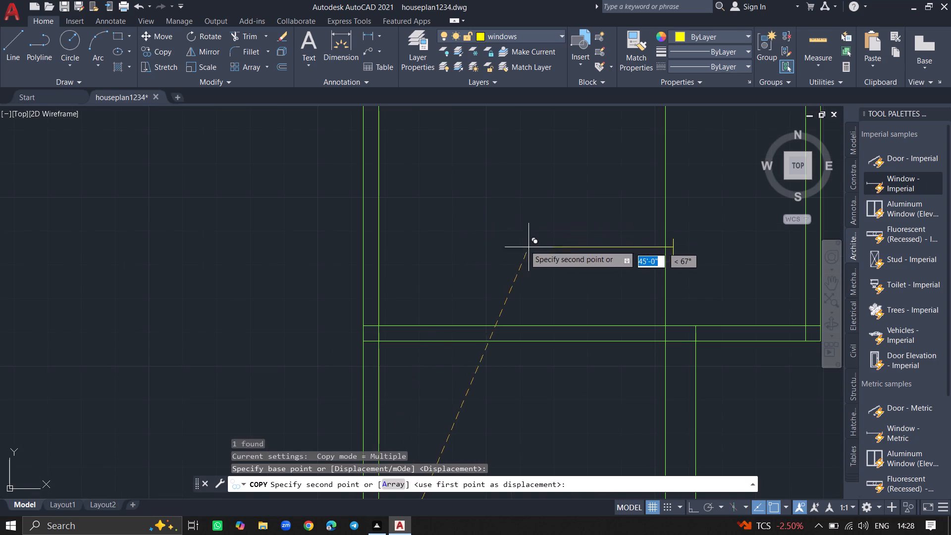
left_click(490, 384)
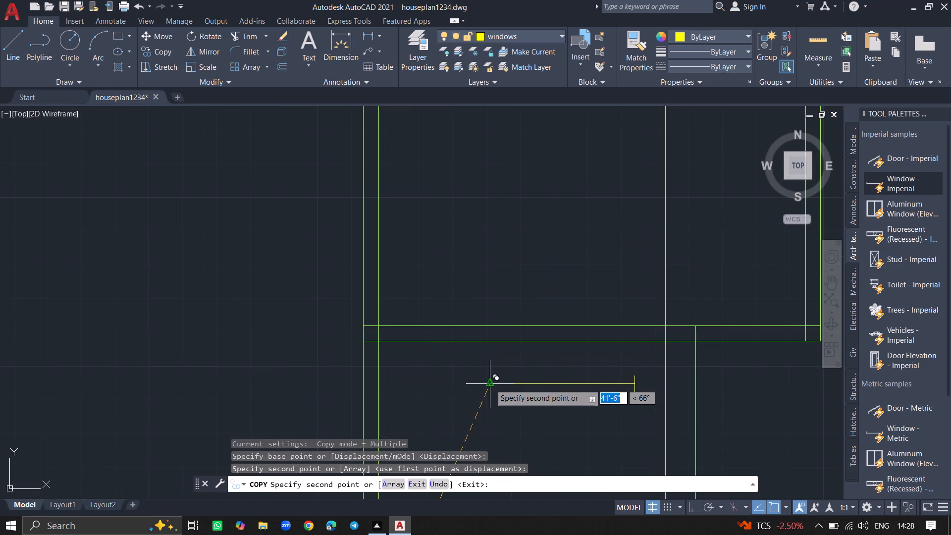
key("Escape")
Rotate the copied window by 90° about a point near its middle, with Ortho on, so it stands vertical.
left_click(490, 384)
type("rot")
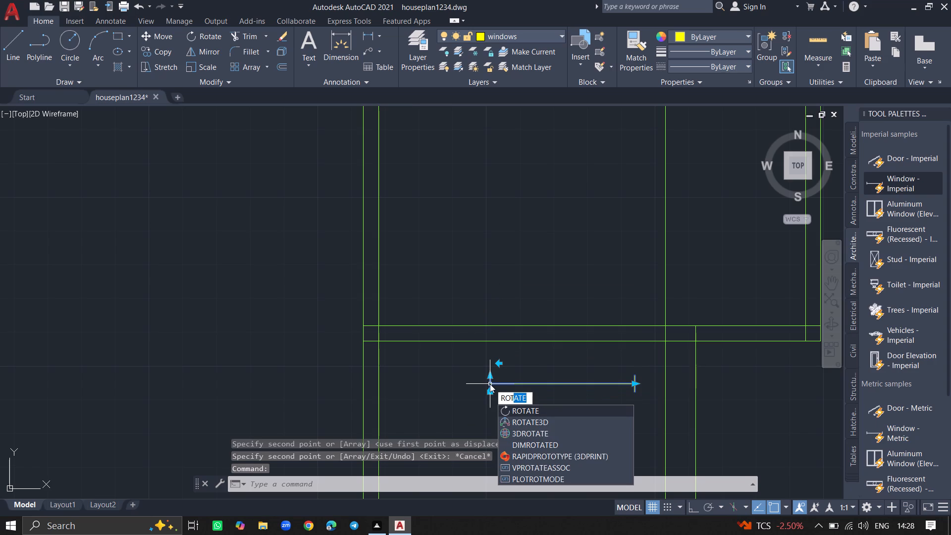
key("F8")
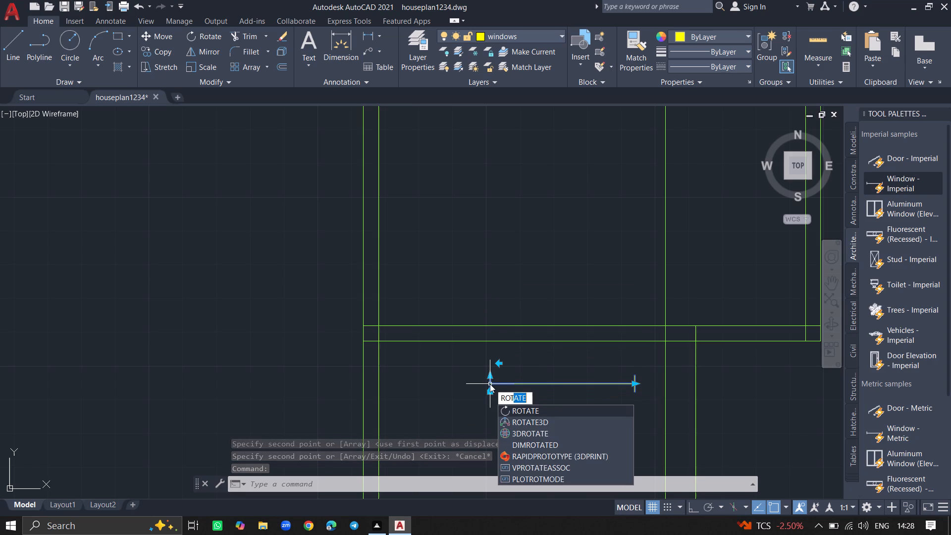
left_click(511, 410)
key("F8")
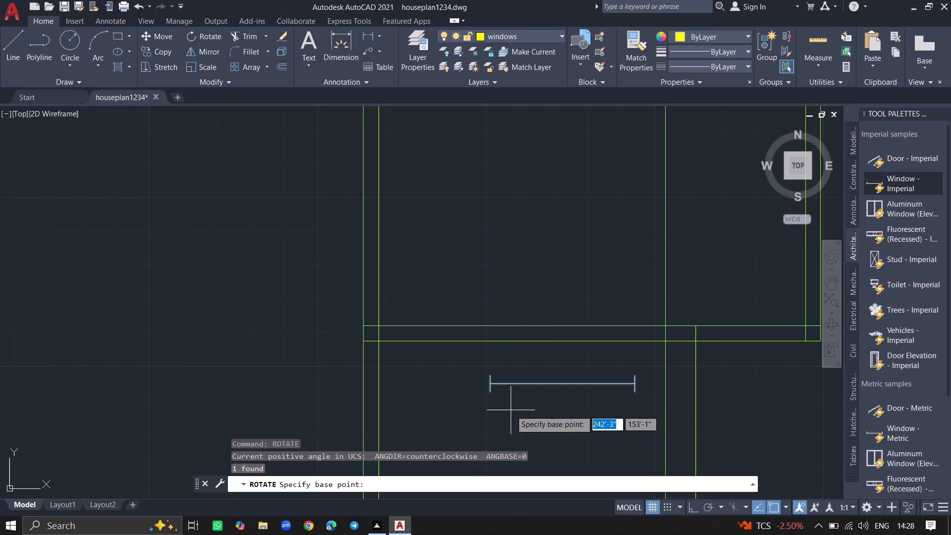
left_click(552, 385)
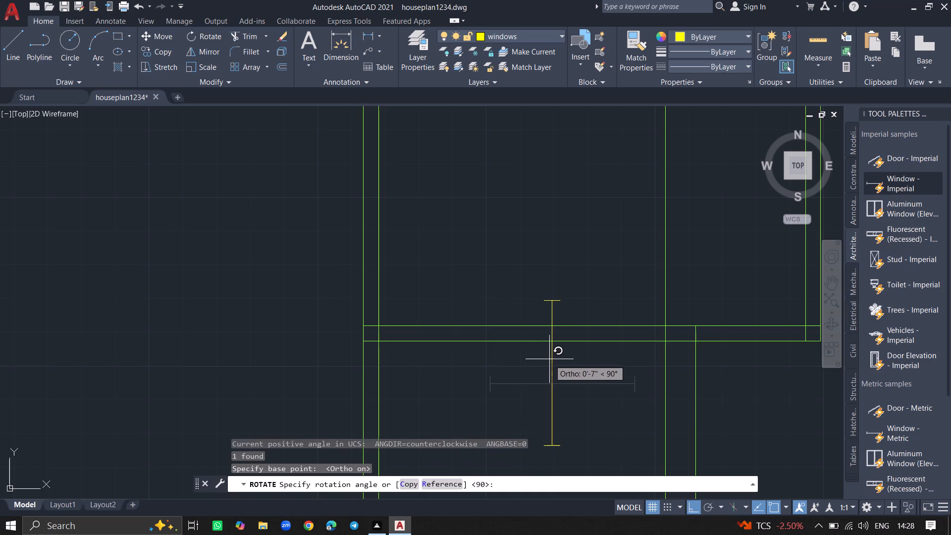
left_click(549, 359)
Move the vertical window about 4'-3" southeast, with Ortho off, to just outside the east wall below the projecting room.
left_click(552, 359)
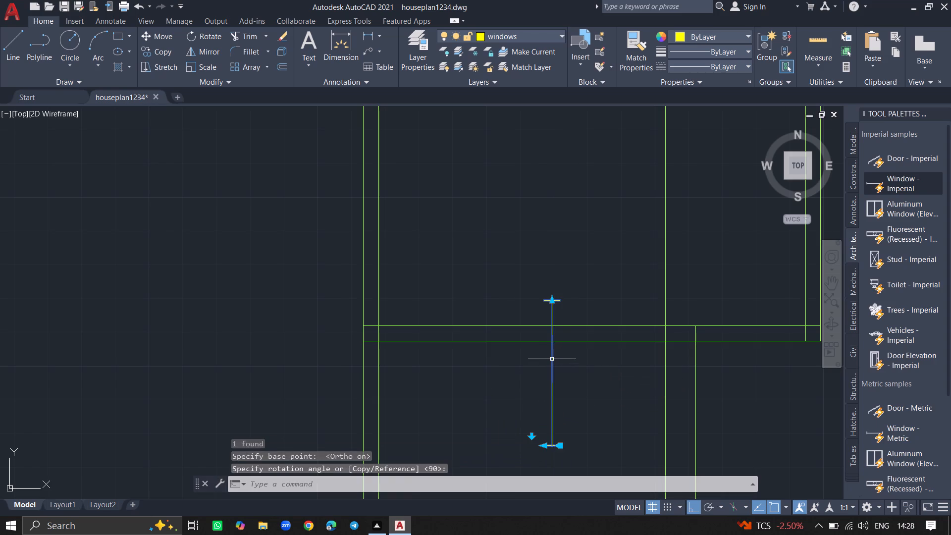
type("move")
key("Return")
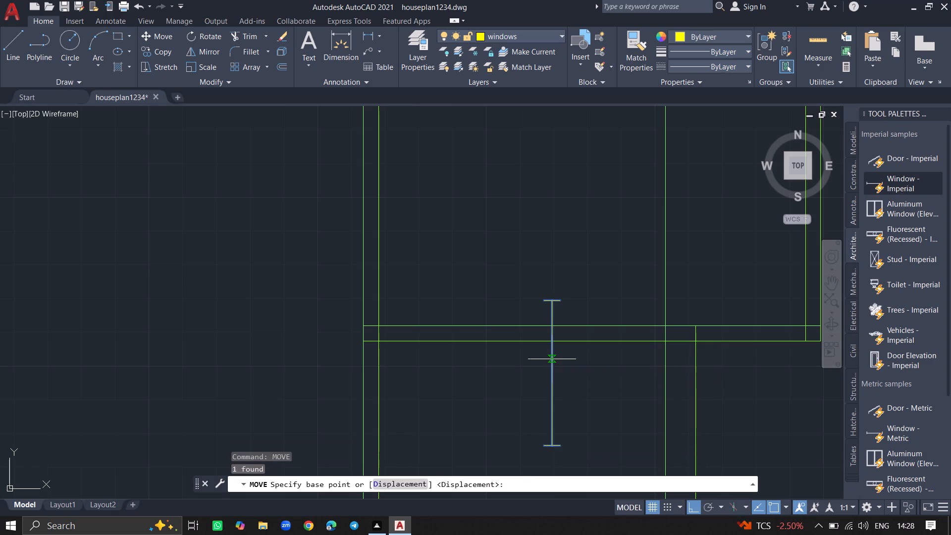
left_click(552, 359)
scroll(584, 361, "down", 2, "ctrl")
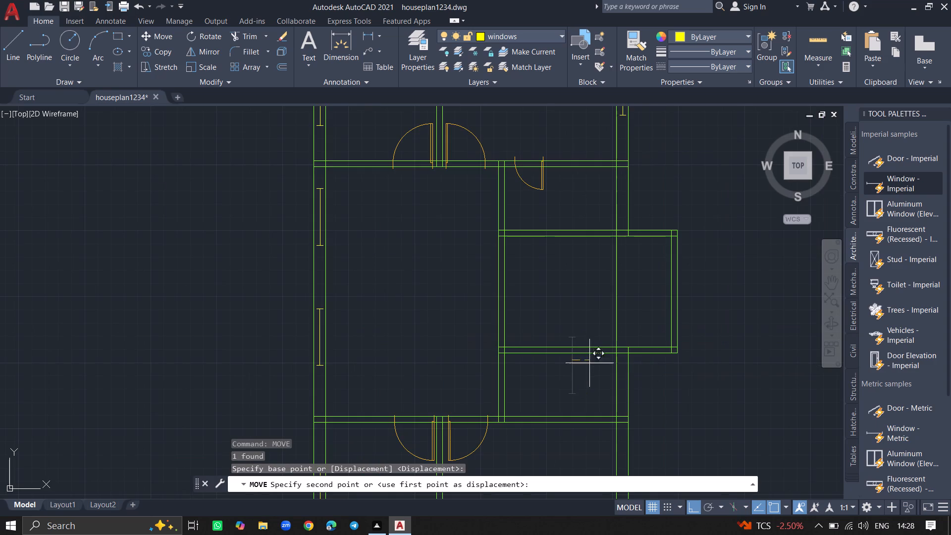
scroll(620, 387, "up", 2, "ctrl")
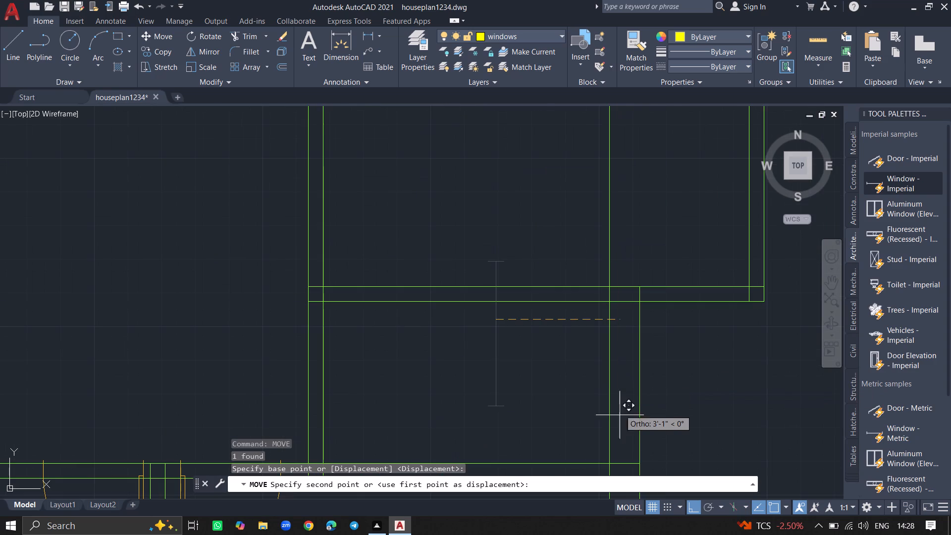
key("F8")
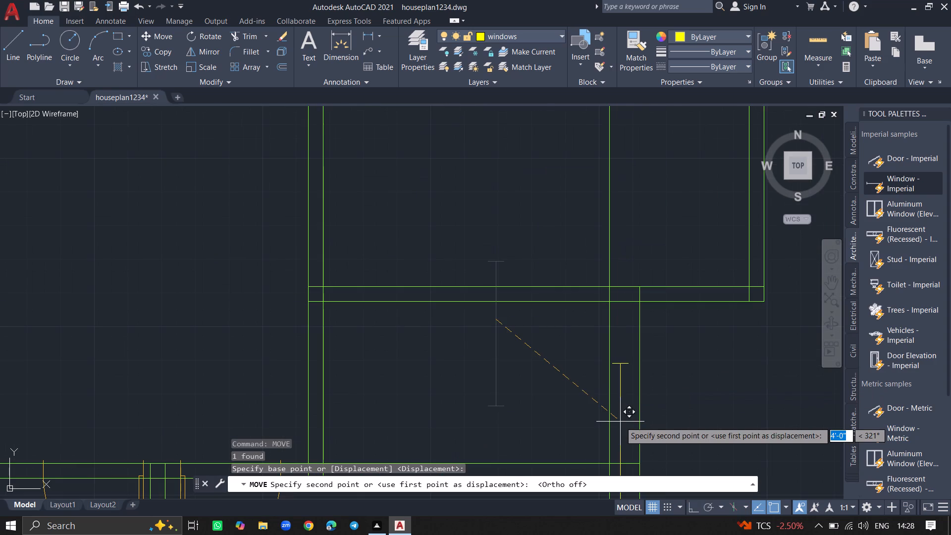
left_click(657, 377)
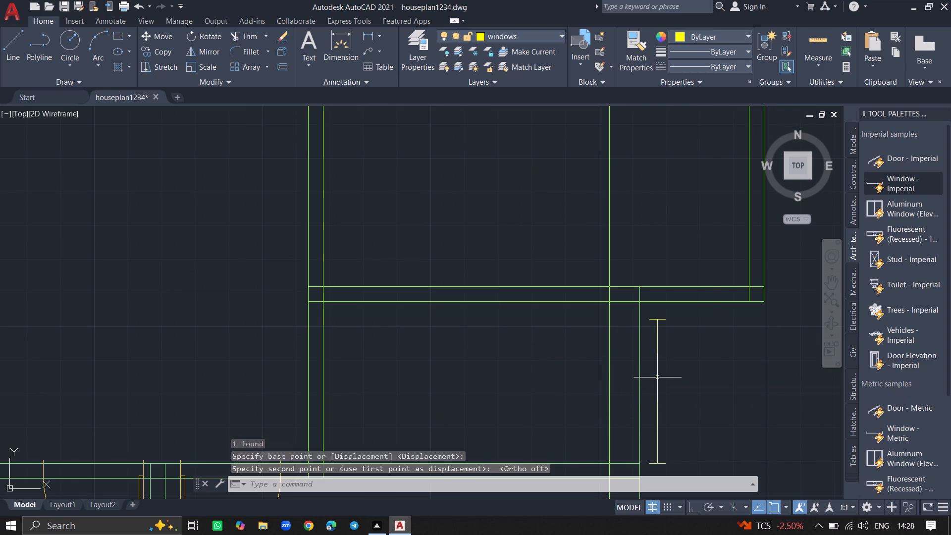
Scale the vertical window outside the east wall down to about half its length, using a base point on it.
left_click(657, 377)
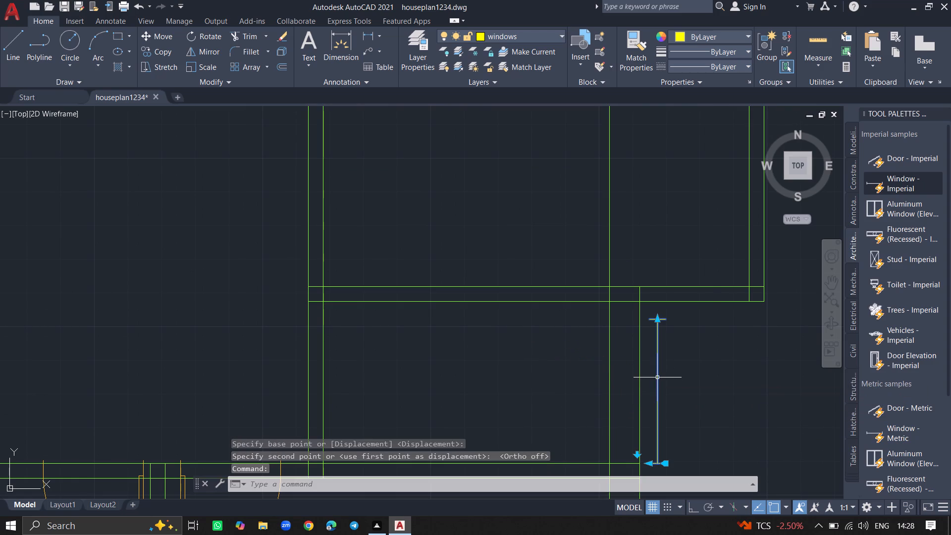
type("sc")
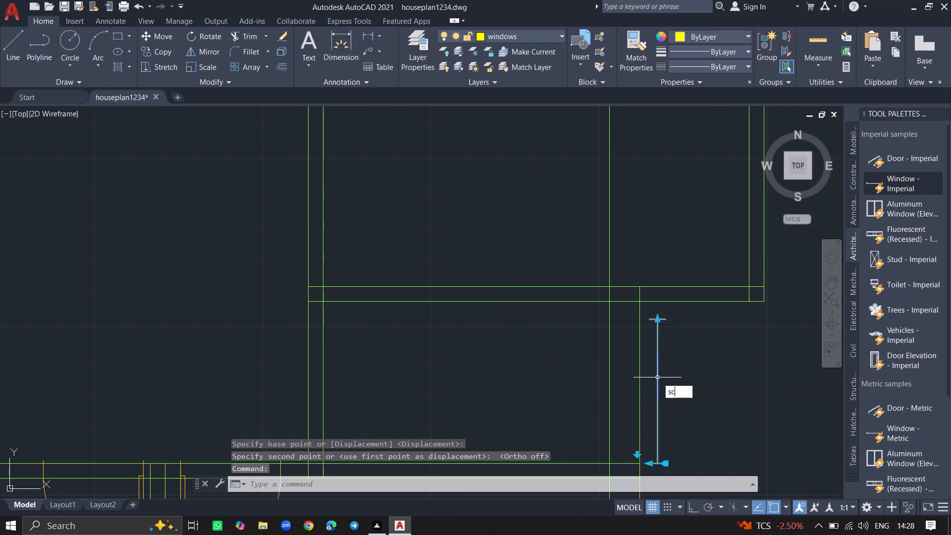
key("Return")
left_click(657, 377)
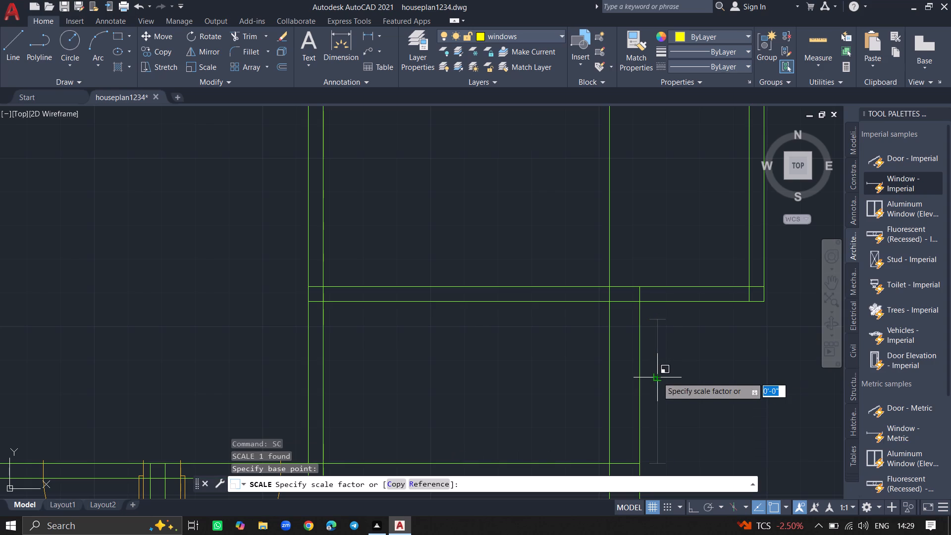
left_click(659, 340)
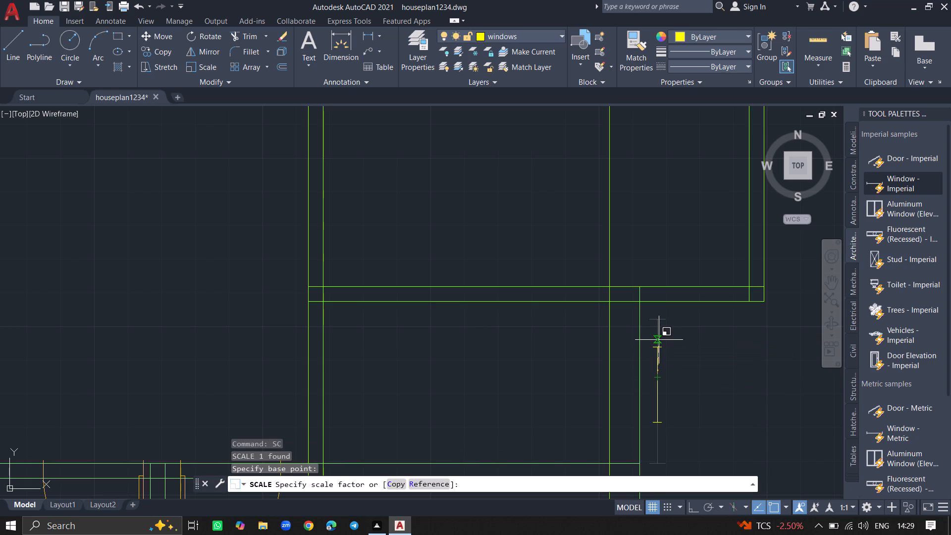
Move the shortened window west into the east wall south of the projecting room, roughly midway between the wall's lines.
left_click(659, 358)
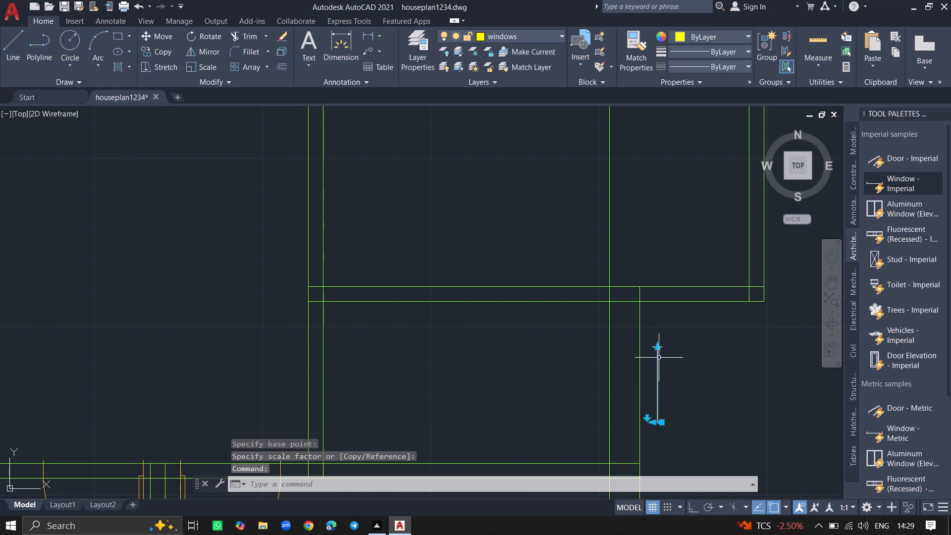
type("move")
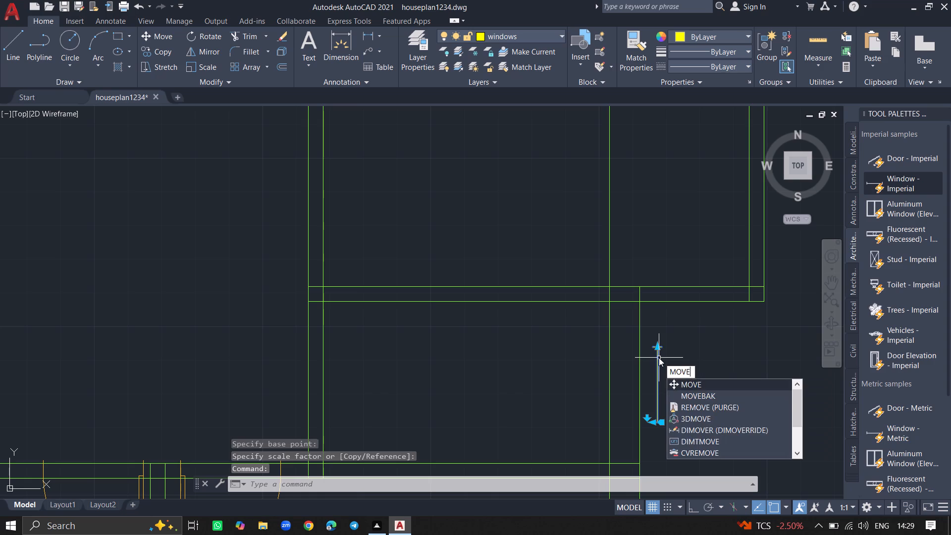
key("Return")
left_click(659, 358)
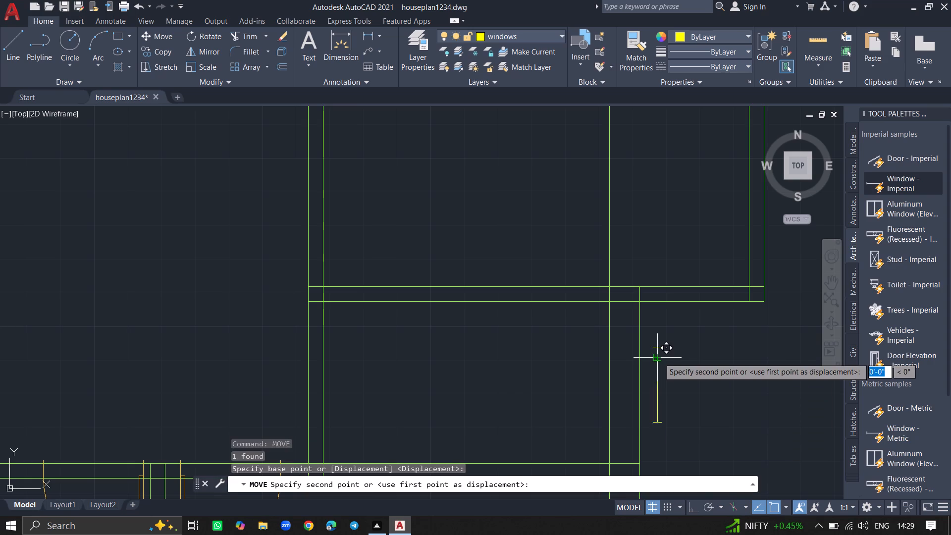
scroll(621, 361, "up", 1, "ctrl")
left_click(621, 361)
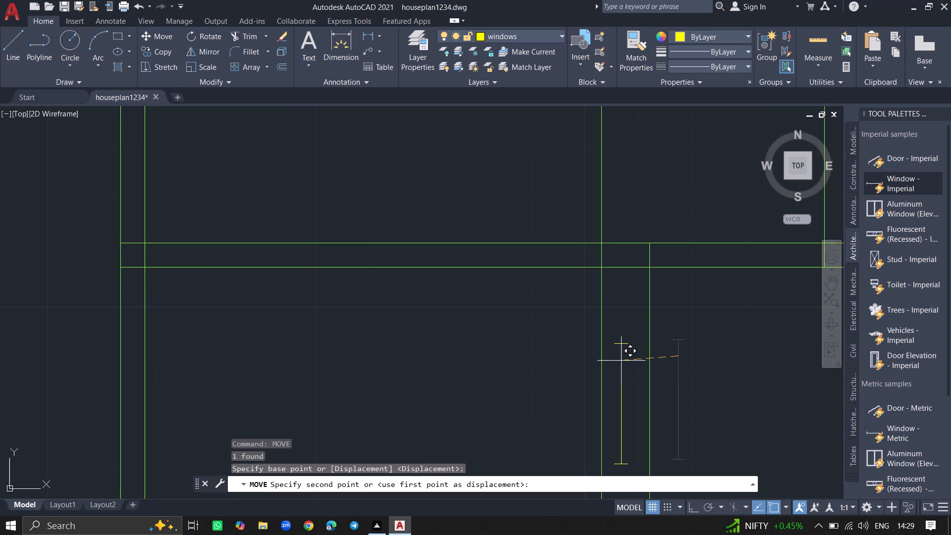
Copy the short vertical window about 12'-1" north into the east wall between the projecting room and the partition above it.
left_click(623, 344)
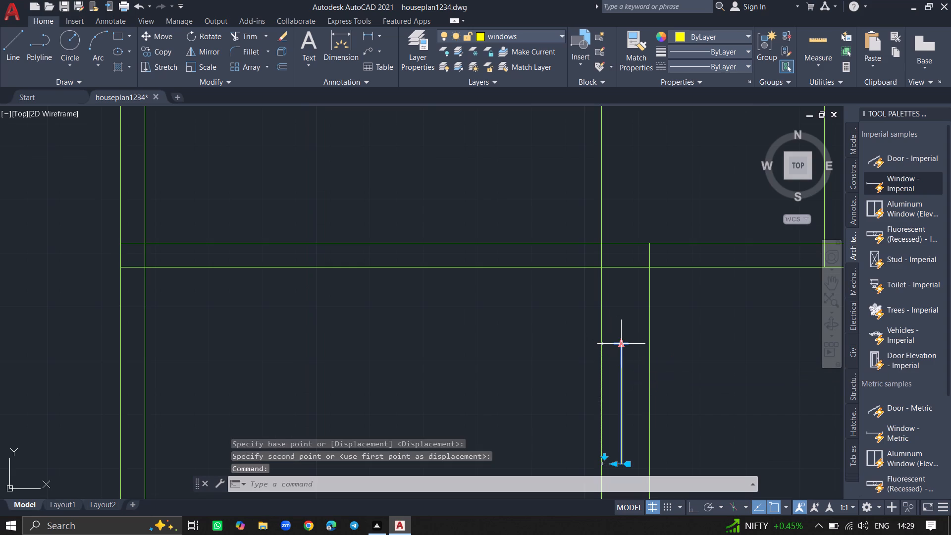
type("copy")
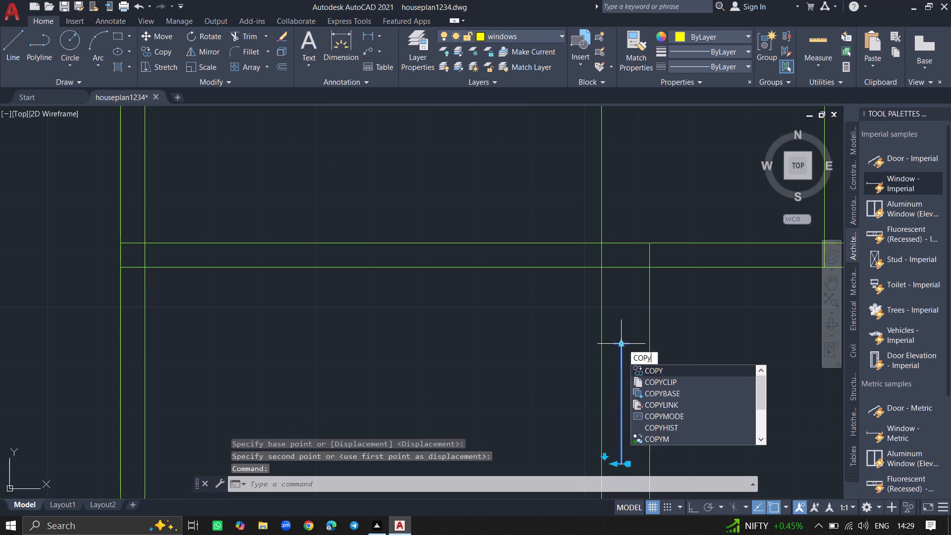
key("Return")
left_click(623, 344)
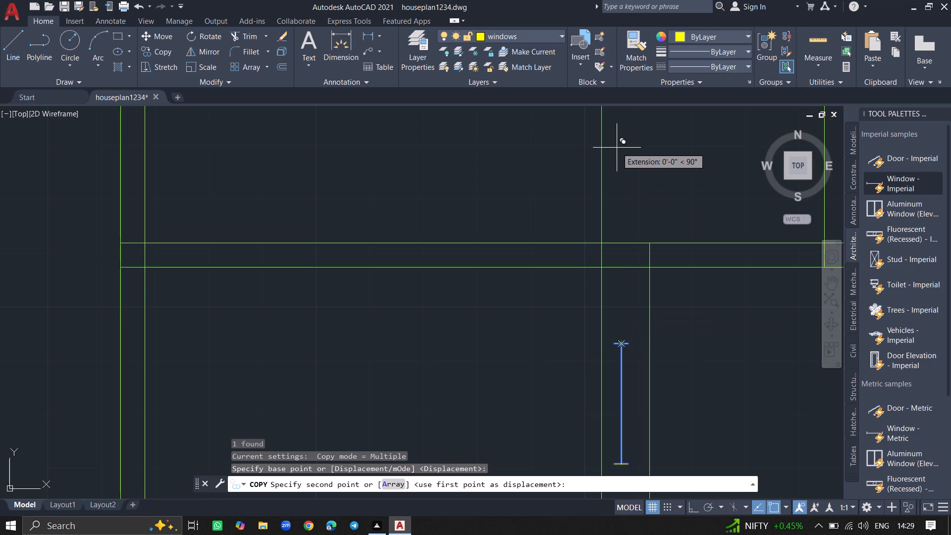
scroll(617, 148, "down", 4, "ctrl")
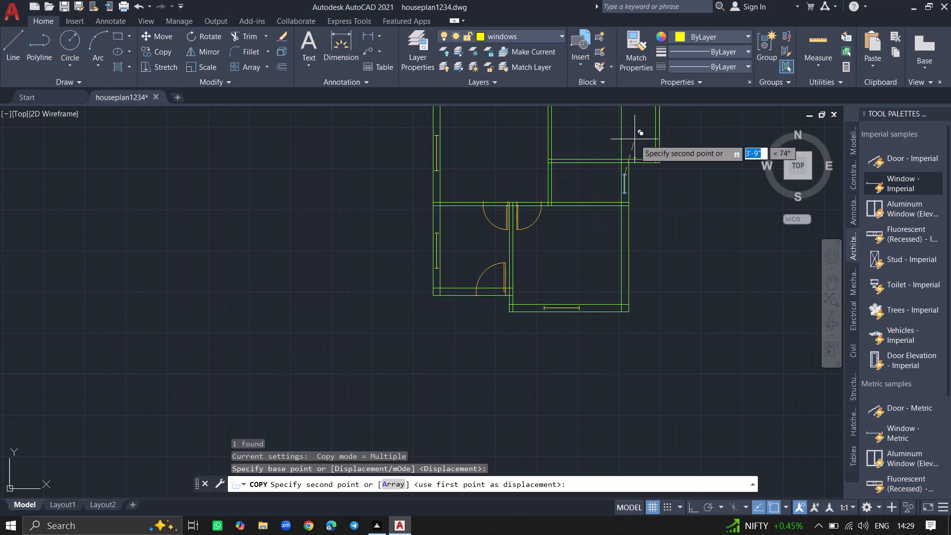
scroll(634, 139, "down", 3, "ctrl")
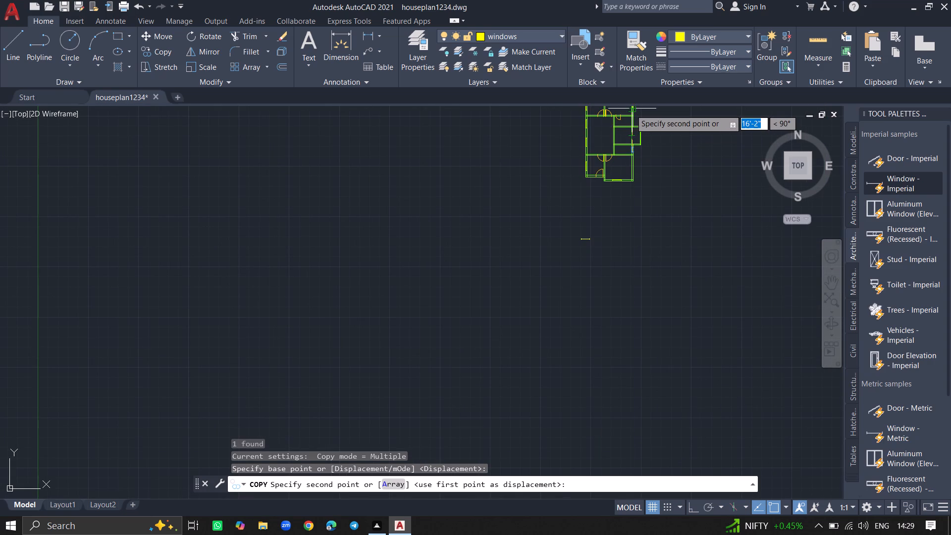
scroll(630, 108, "up", 7, "ctrl")
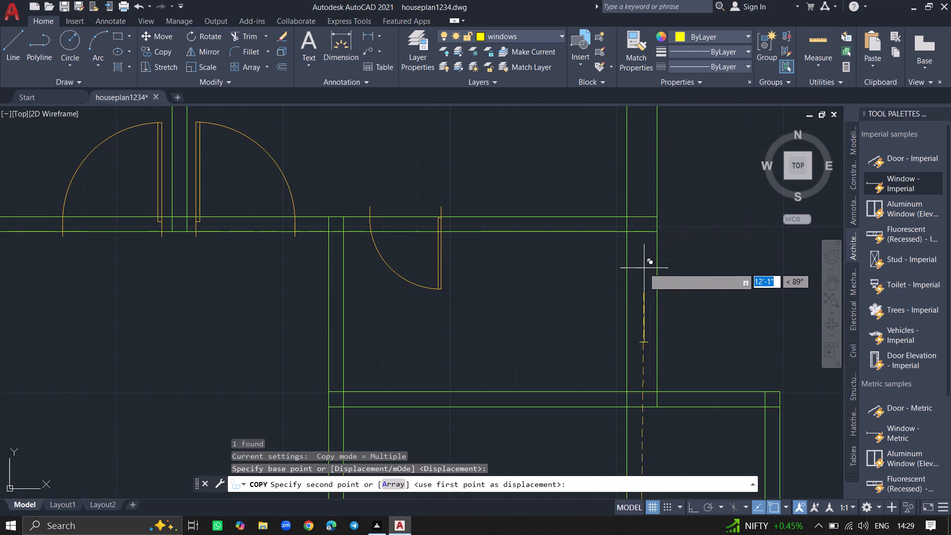
left_click(641, 267)
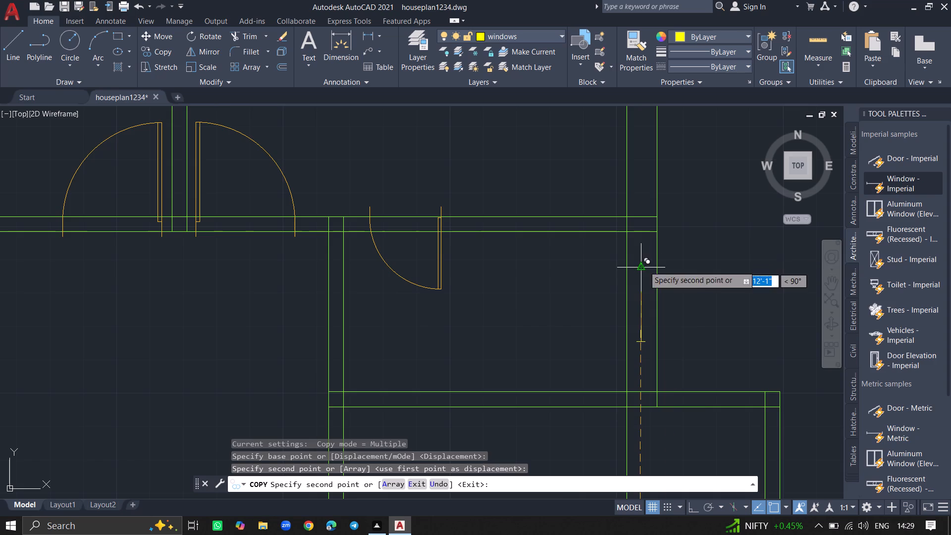
Place another copy of the short window about 31'-4" from the original at 120°, outside the northwest room's north wall, and finish copying.
scroll(730, 252, "down", 6, "ctrl")
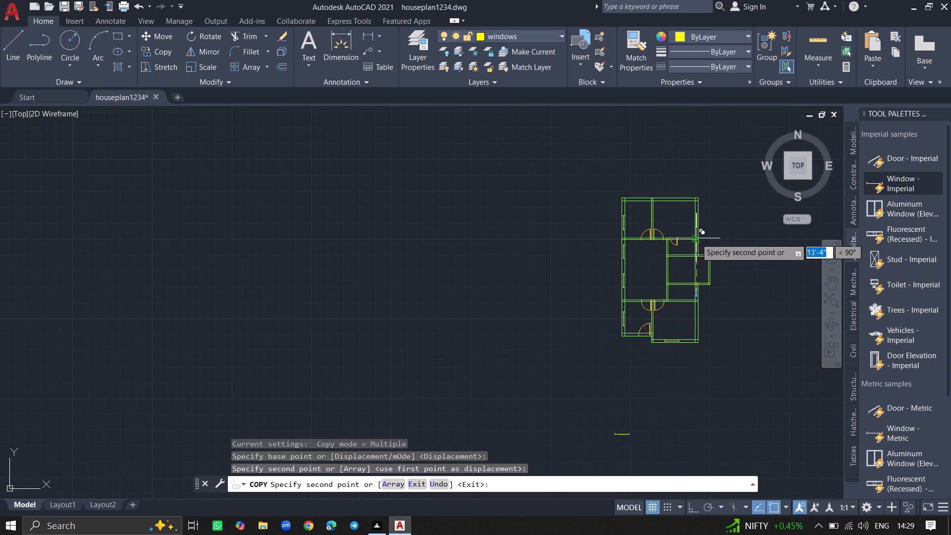
scroll(639, 191, "up", 3, "ctrl")
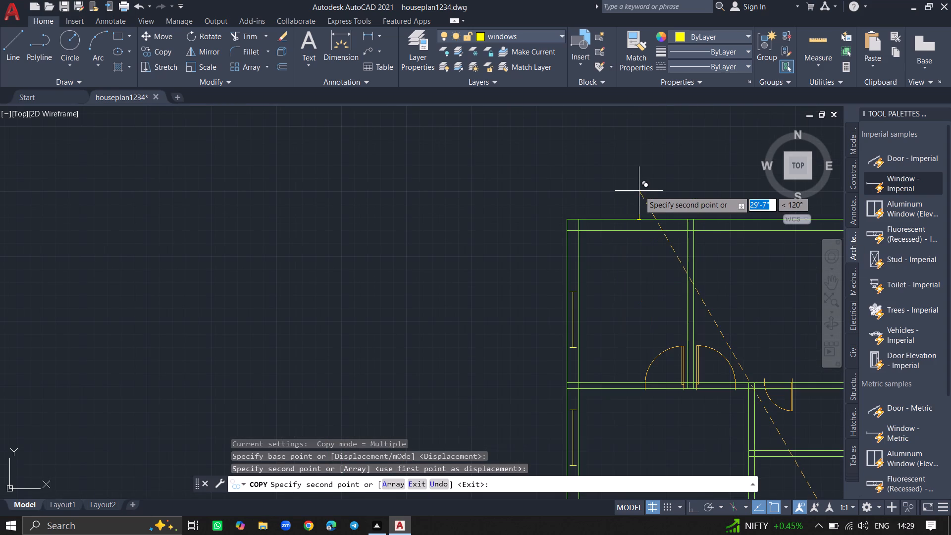
left_click(628, 165)
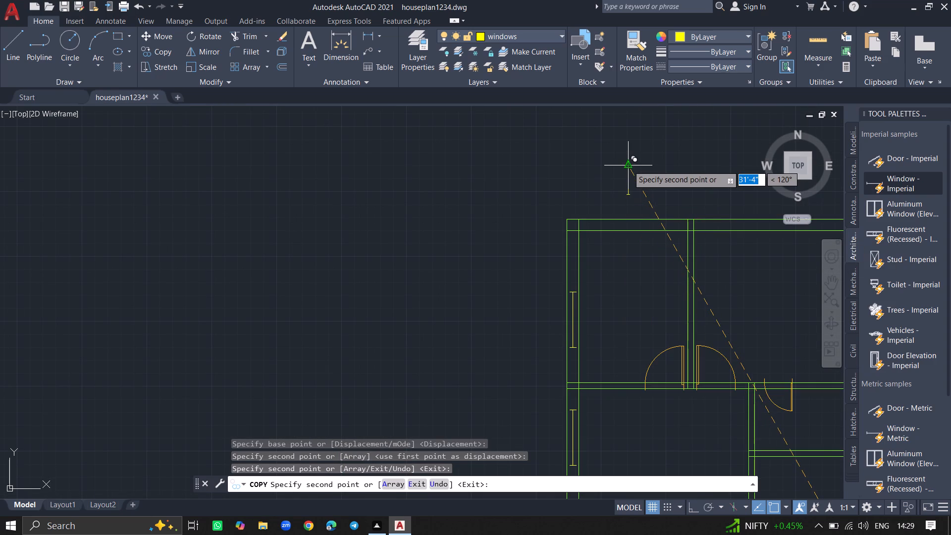
key("Escape")
Rotate the window copy outside the north wall by 90° about its middle, with Ortho on, so it lies horizontal.
left_click(628, 169)
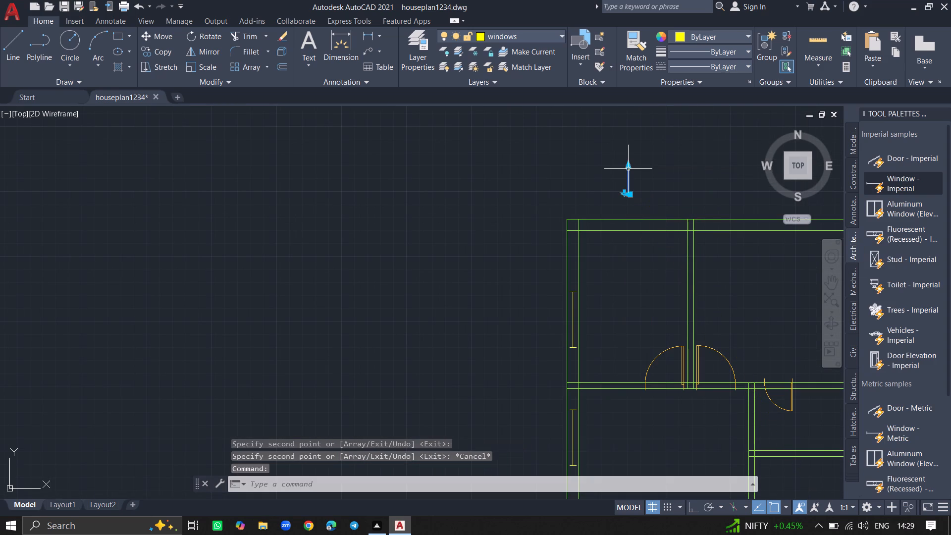
type("rotate")
key("Return")
scroll(628, 169, "up", 2, "ctrl")
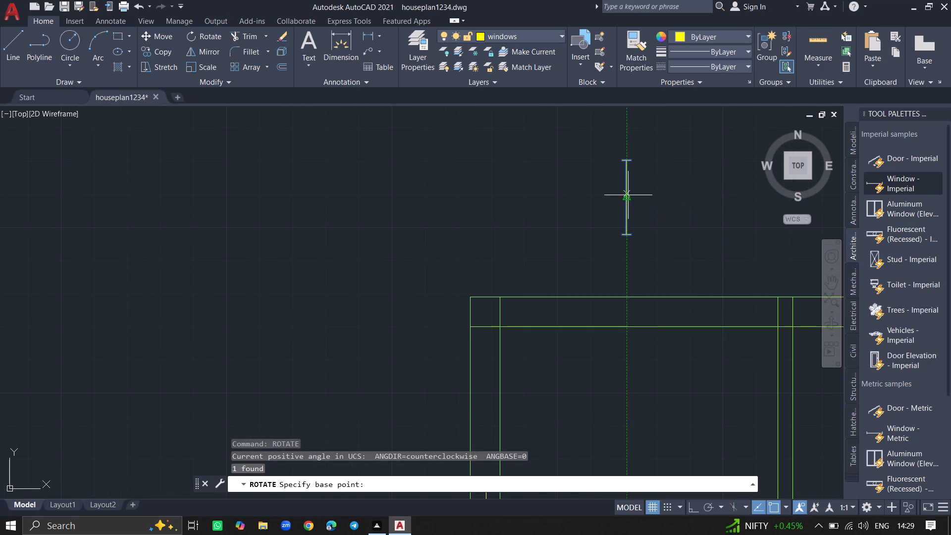
left_click(626, 197)
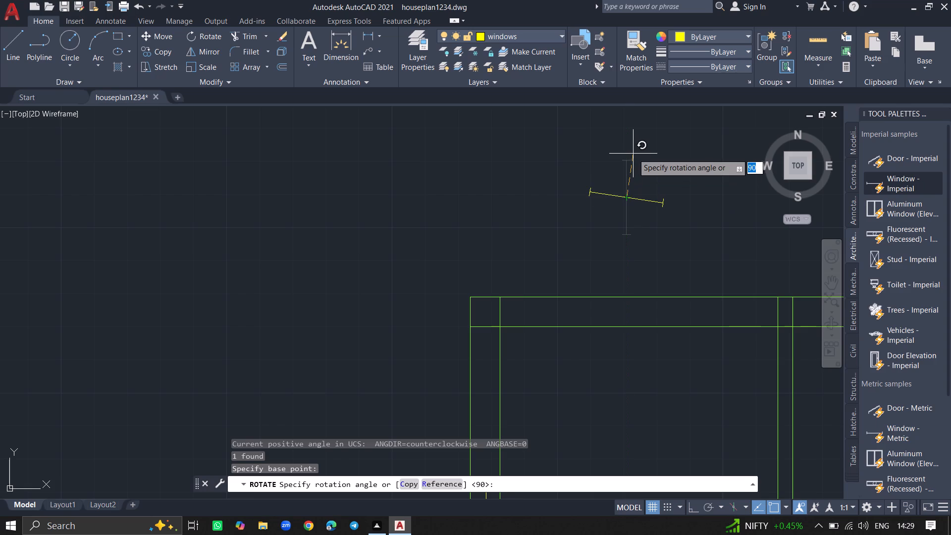
key("F8")
left_click(633, 154)
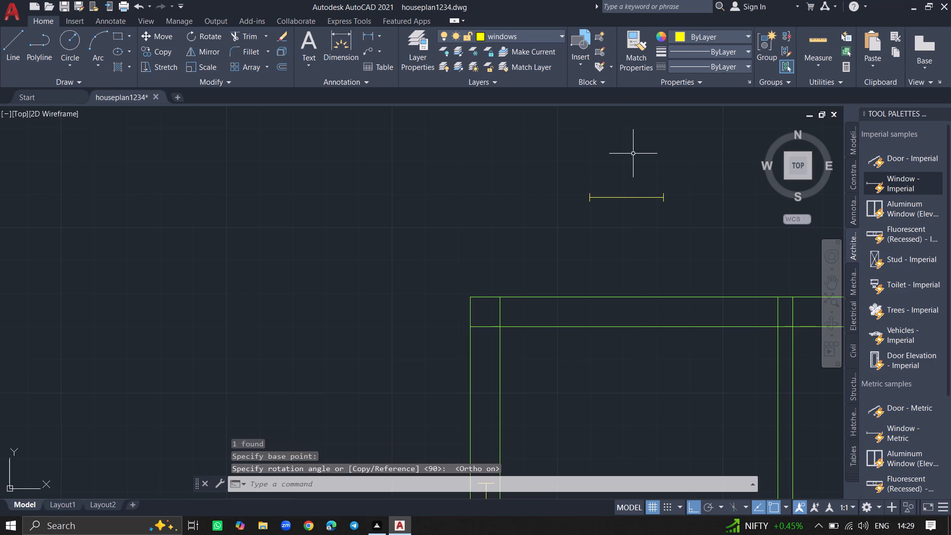
Move the horizontal window straight south into the northwest room's north wall, roughly midway between the wall's lines.
left_click(626, 197)
type("move")
key("Return")
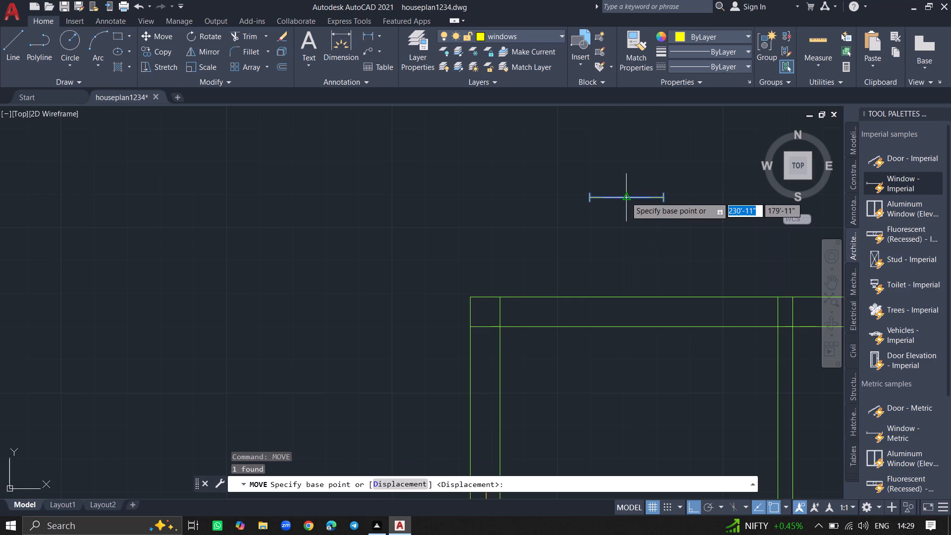
left_click(627, 197)
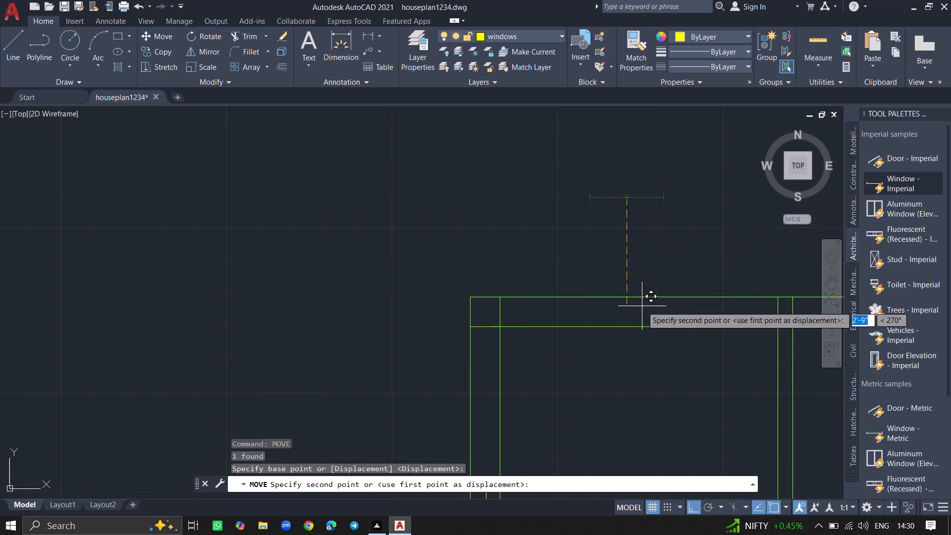
scroll(642, 306, "down", 1, "ctrl")
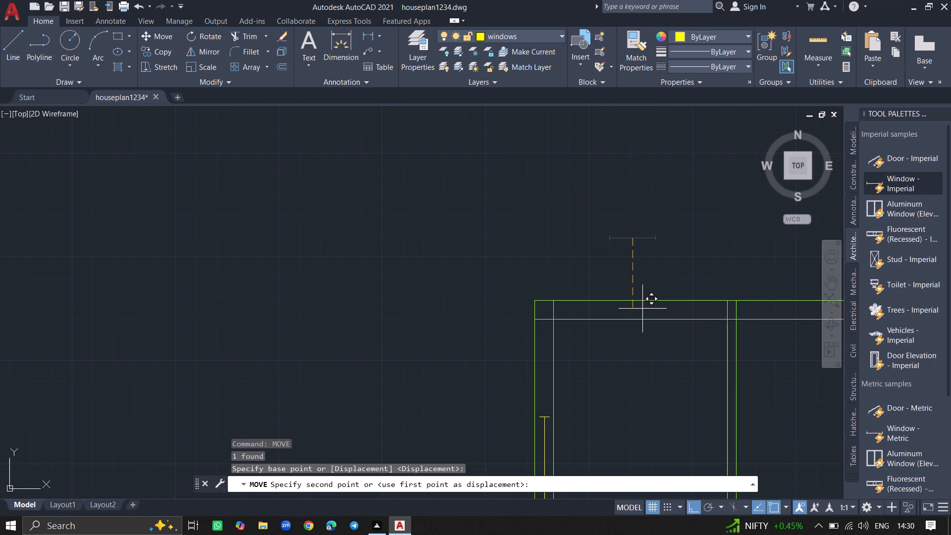
left_click(644, 310)
Insert a Window - Imperial block with its insertion point in the empty space west of the house plan.
scroll(636, 247, "down", 5, "ctrl")
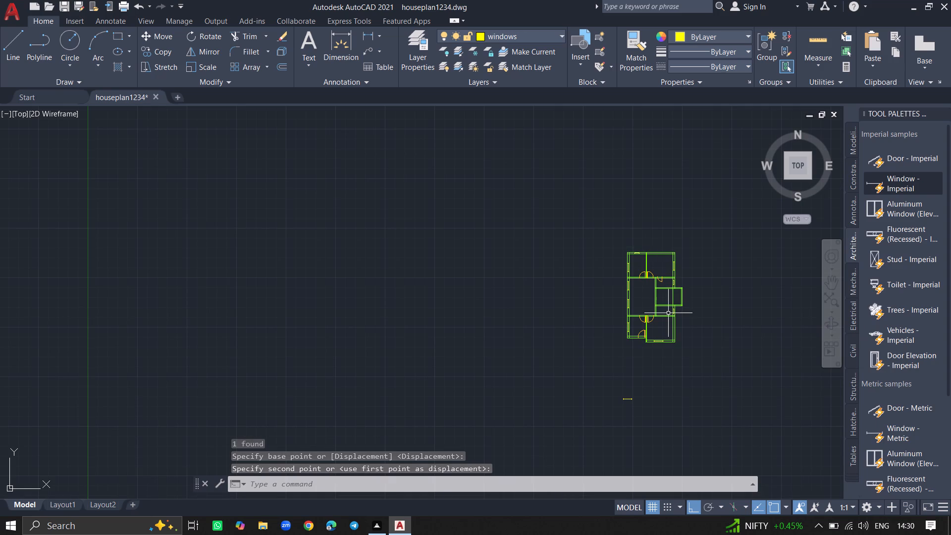
scroll(668, 313, "up", 2, "ctrl")
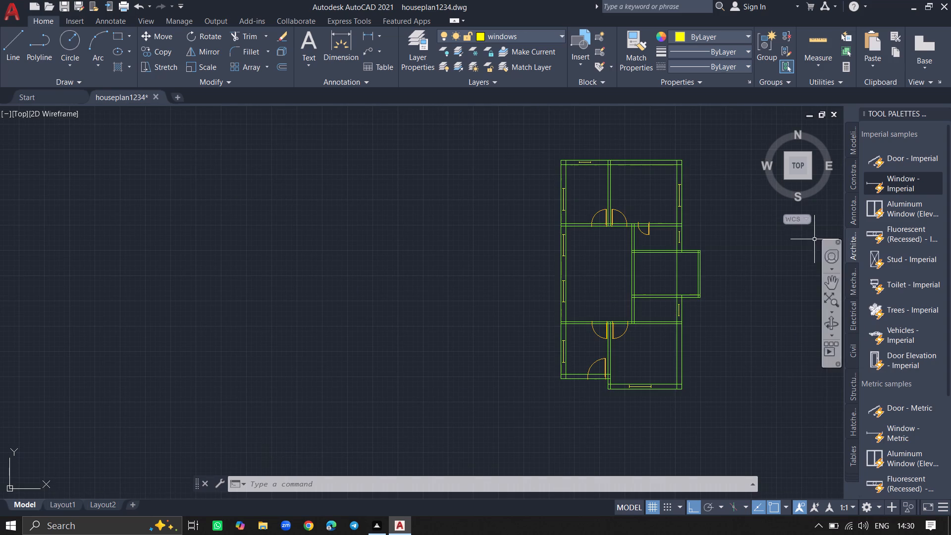
left_click(877, 183)
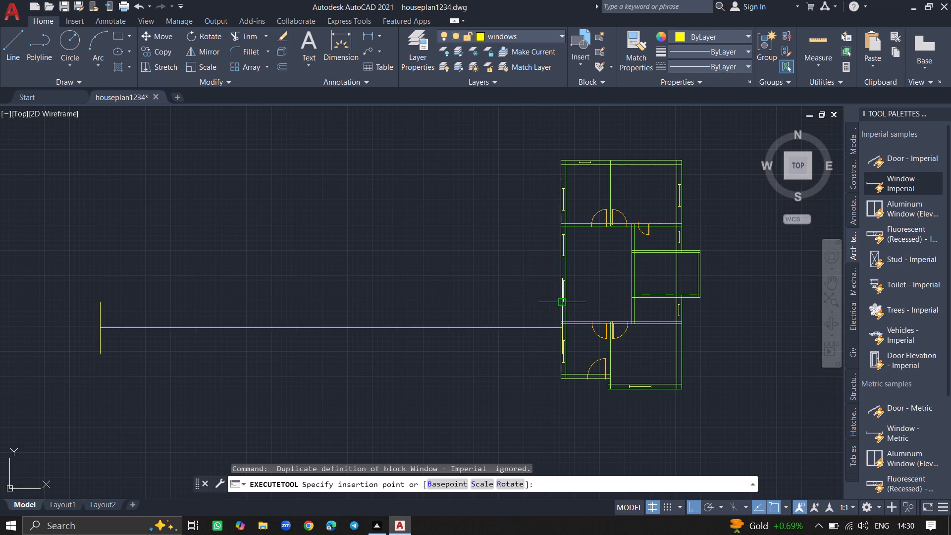
left_click(232, 276)
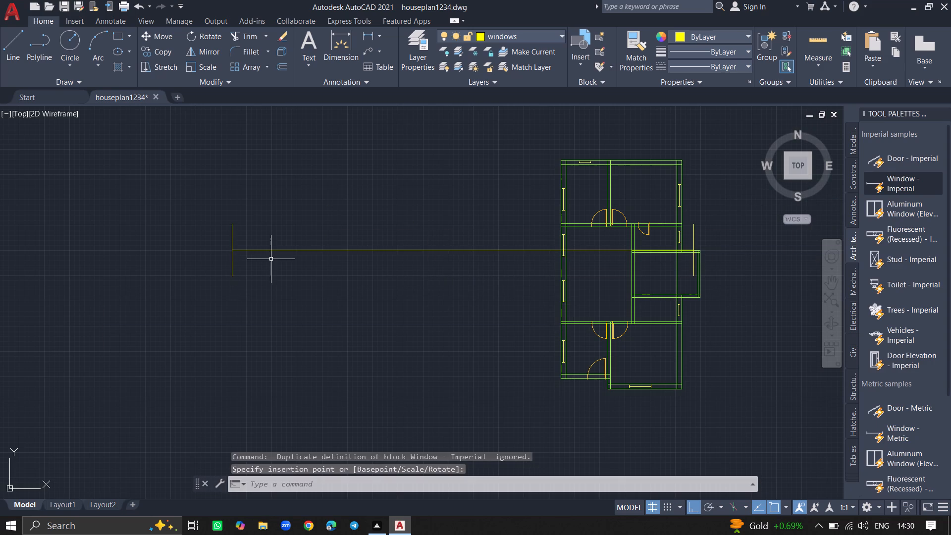
Save the drawing.
key("ctrl+s")
key("ctrl+s")
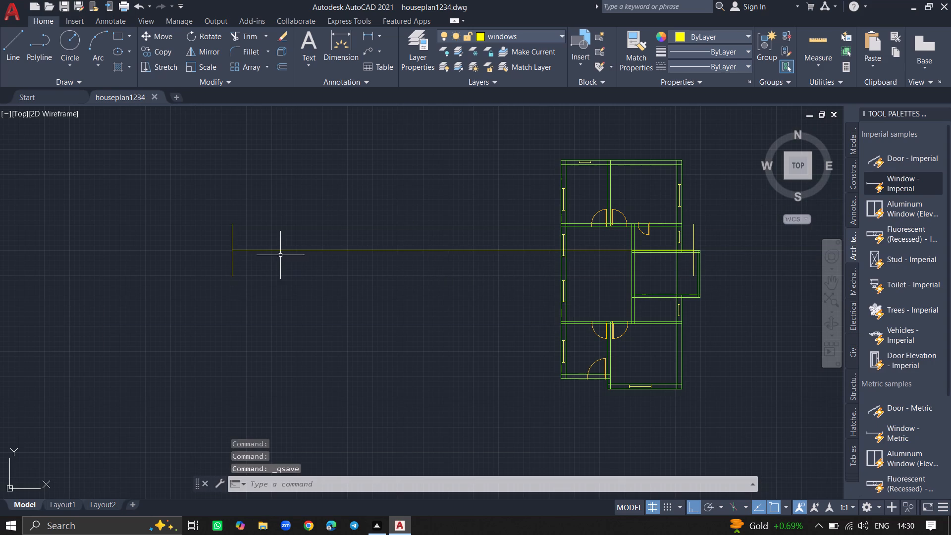
Rotate the new oversized window by 90° about a point on its line west of the plan so it stands vertical.
left_click(282, 251)
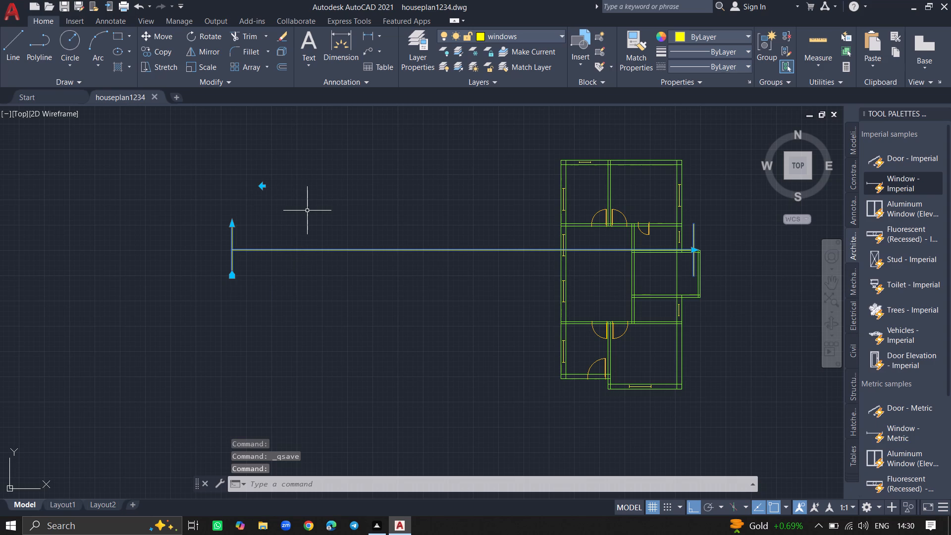
type("ro")
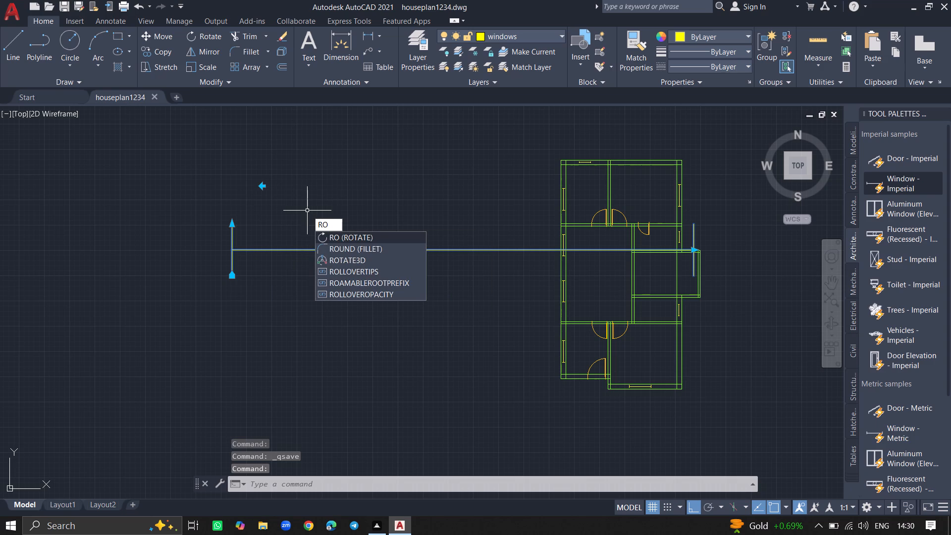
left_click(325, 234)
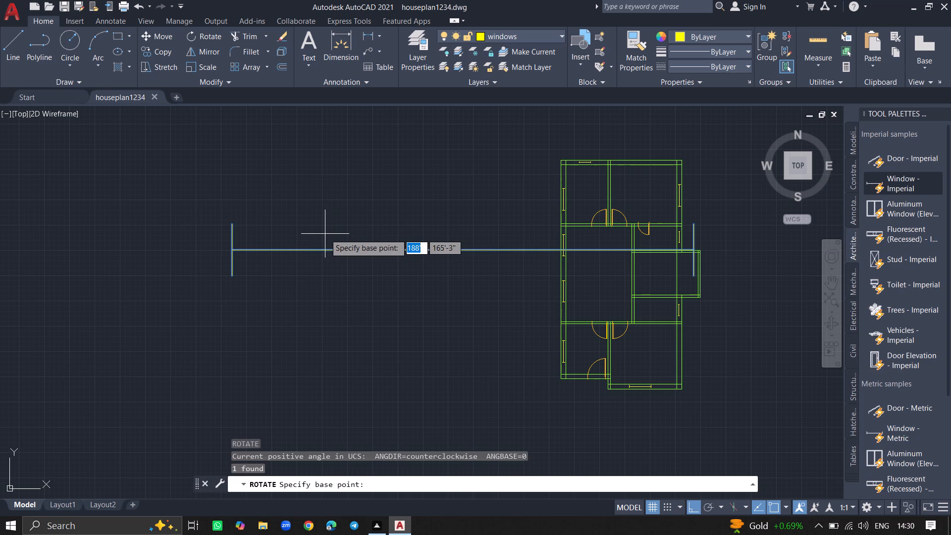
left_click(343, 250)
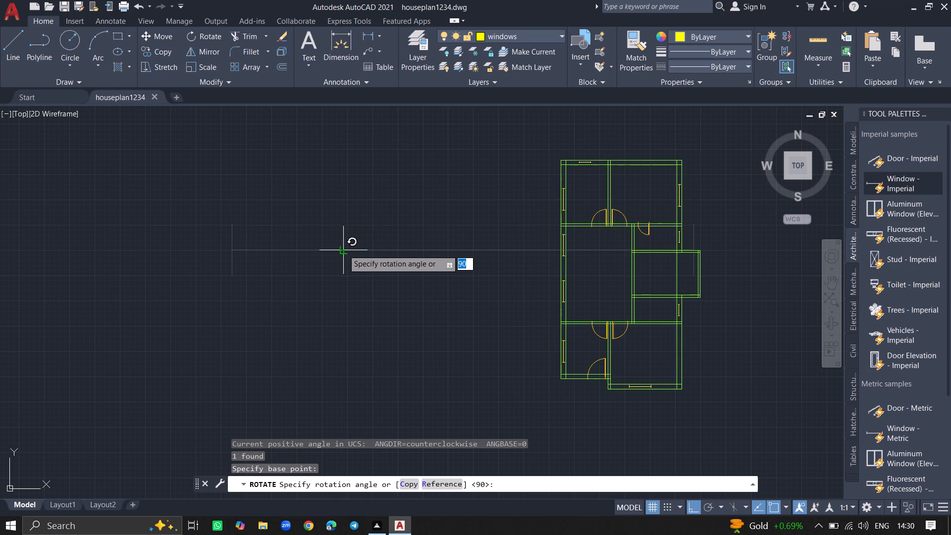
left_click(343, 241)
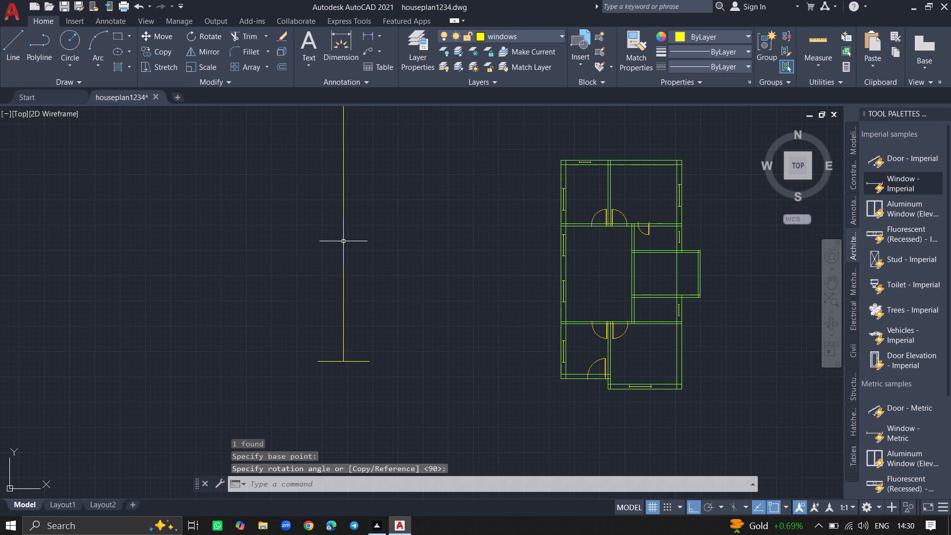
Scale the oversized vertical window down to a little under one-fifth of its length, using a base point on its line.
left_click(343, 241)
type("sc")
key("Return")
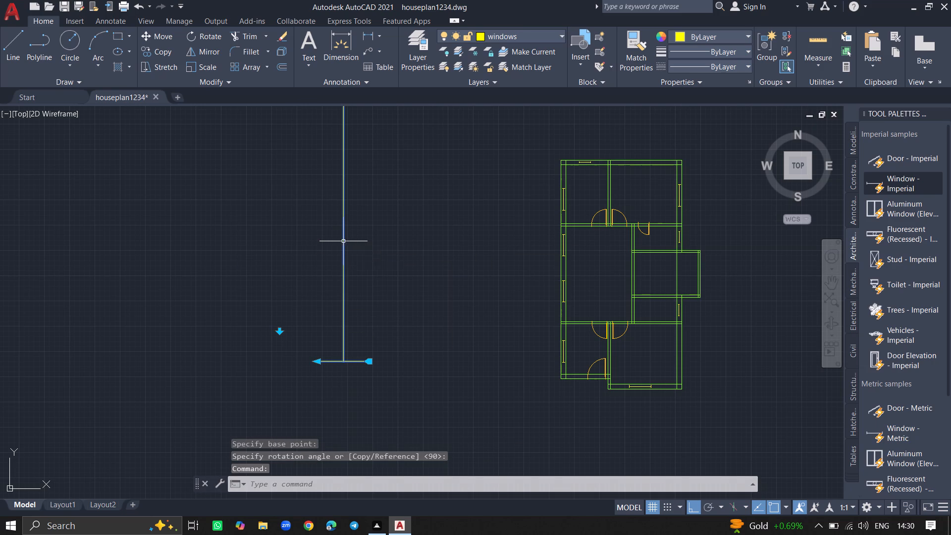
left_click(343, 241)
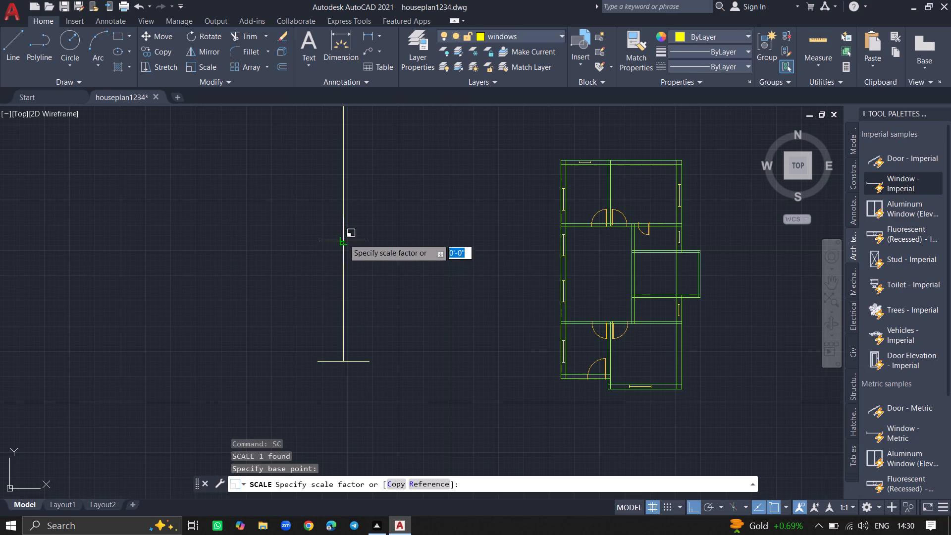
left_click(344, 201)
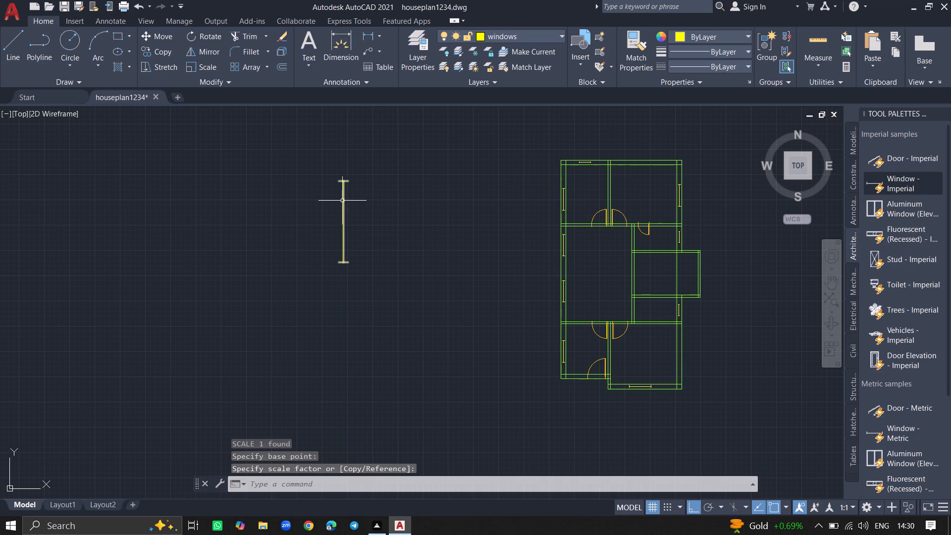
Turn Ortho off and move the vertical window from west of the plan to just outside the projecting east room's outer wall.
left_click(343, 201)
type("move")
key("Return")
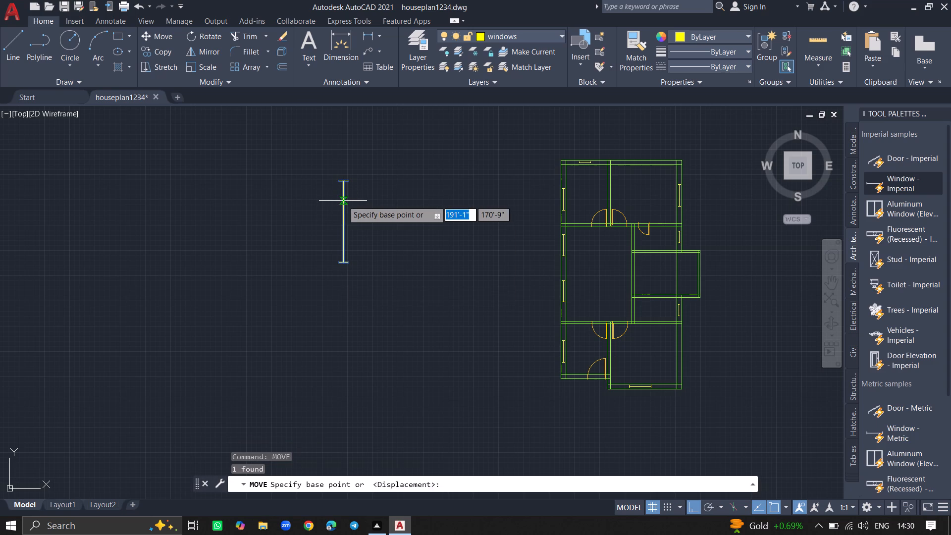
left_click(343, 201)
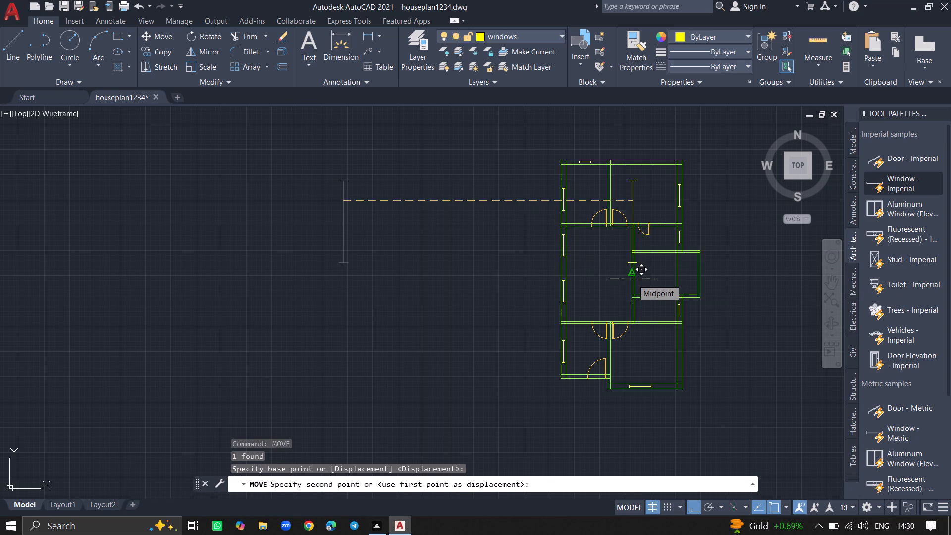
key("F8")
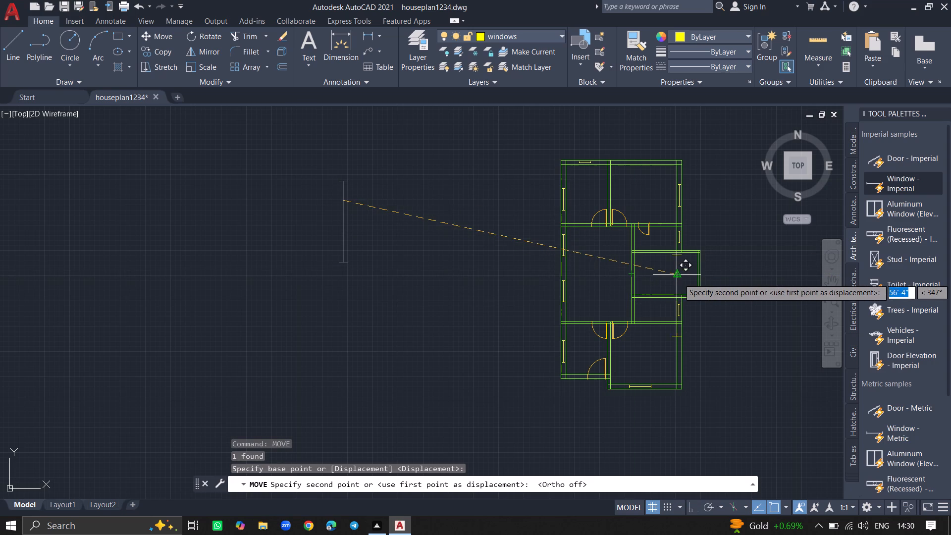
scroll(679, 278, "up", 8, "ctrl")
scroll(718, 269, "down", 3, "ctrl")
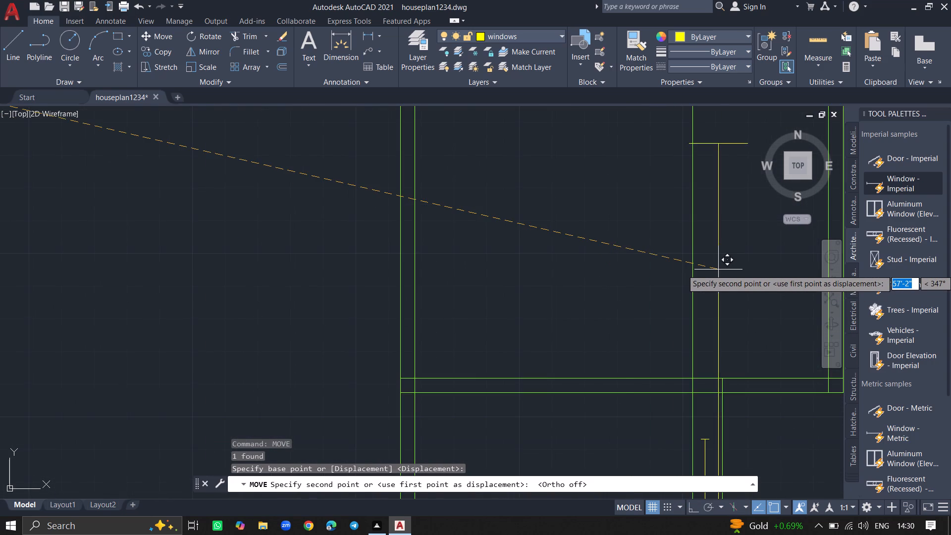
left_click(711, 240)
scroll(711, 240, "down", 3, "ctrl")
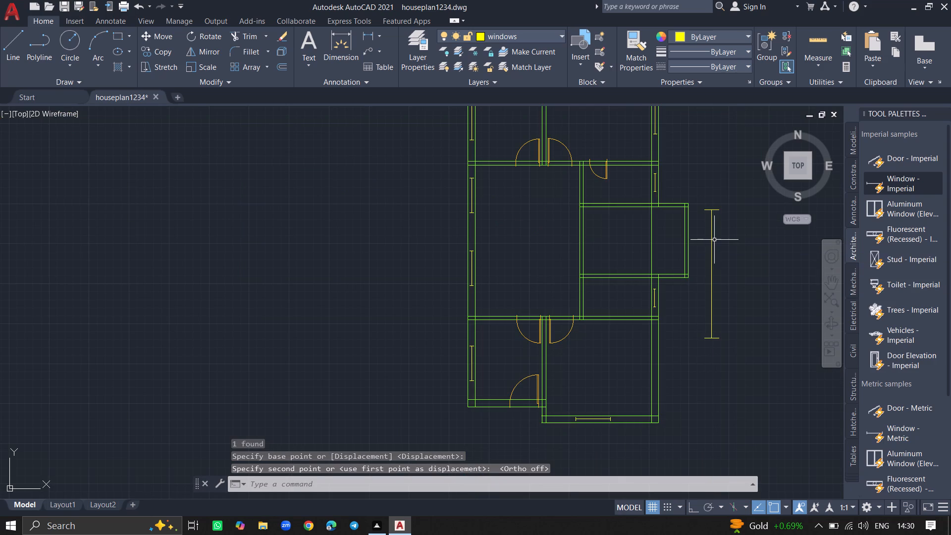
Scale the vertical window east of the plan down to about half its length, using a base point on its line.
left_click(712, 241)
type("sc")
key("Return")
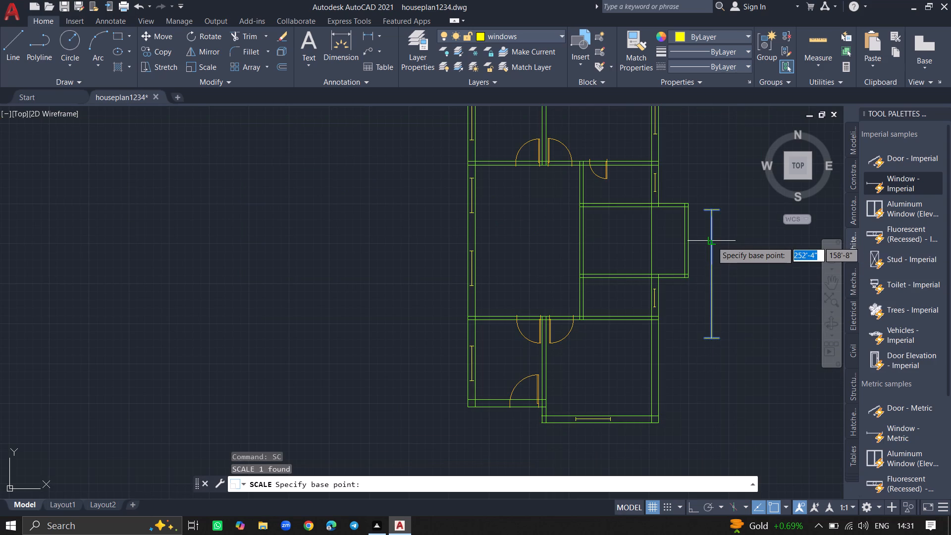
left_click(712, 241)
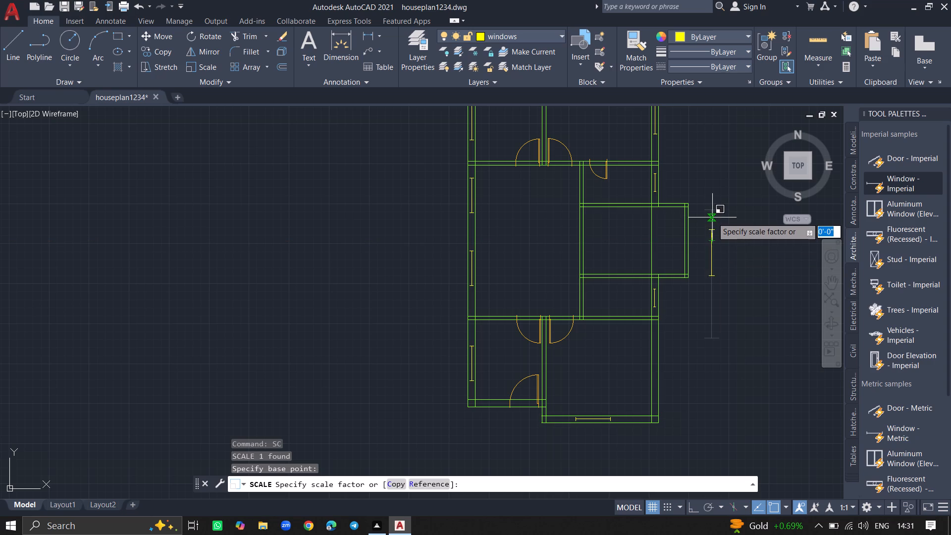
left_click(712, 214)
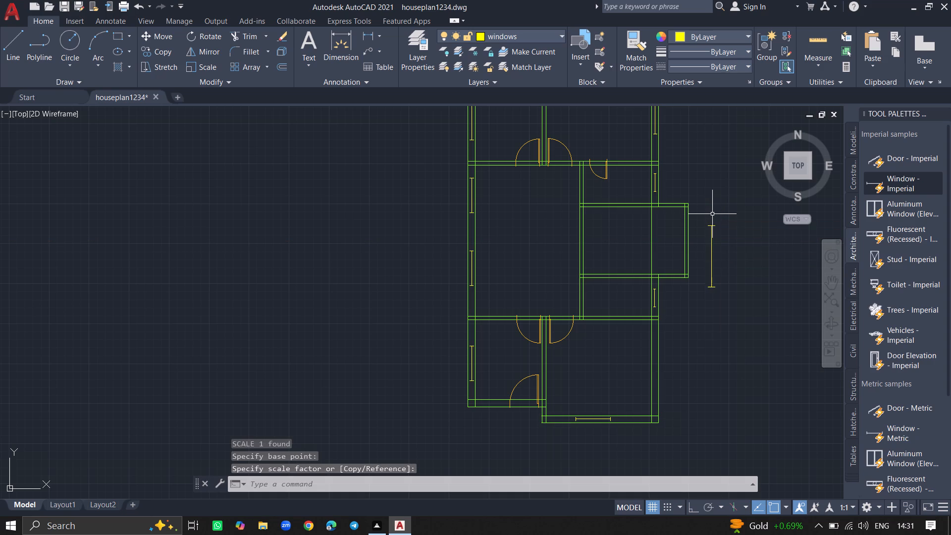
Move the vertical window into the projecting east room, just inside its east wall.
left_click(712, 242)
type("move")
key("Return")
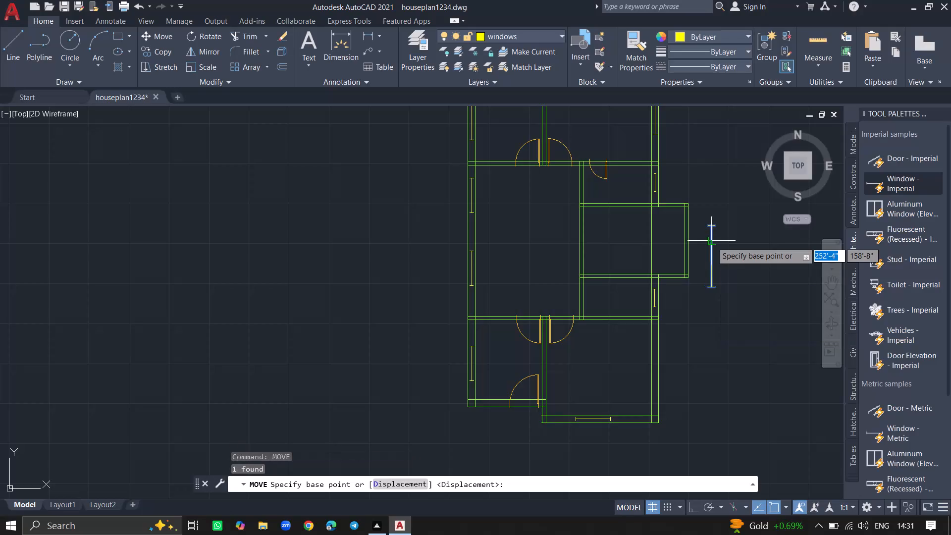
left_click(712, 242)
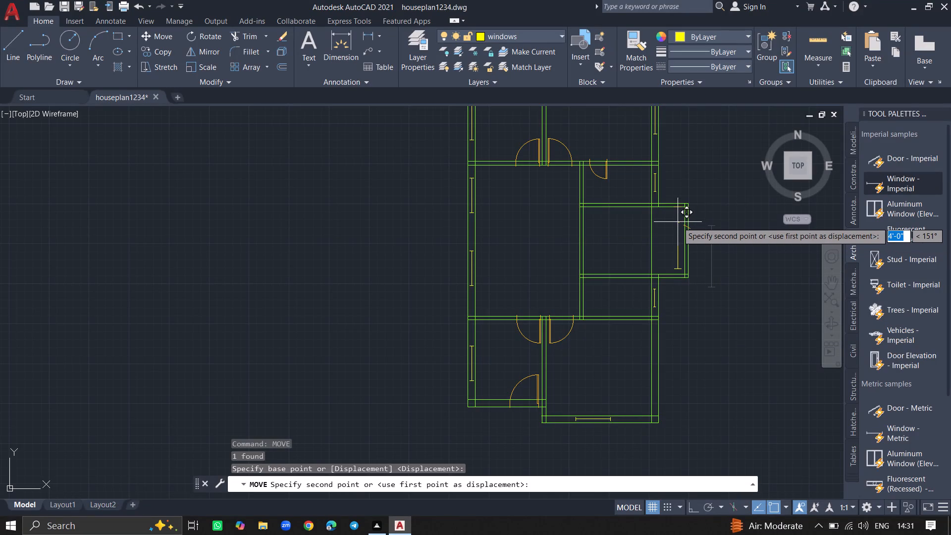
scroll(678, 222, "up", 4, "ctrl")
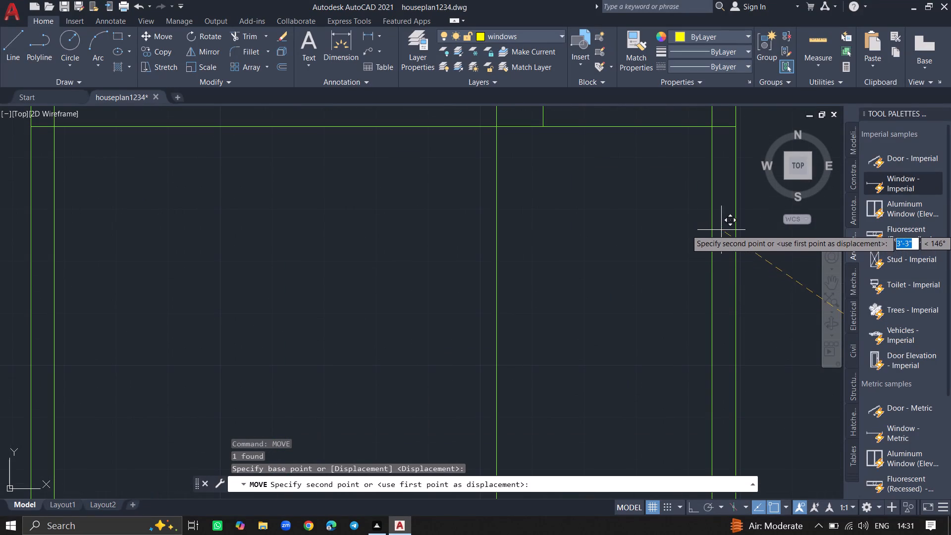
left_click(691, 231)
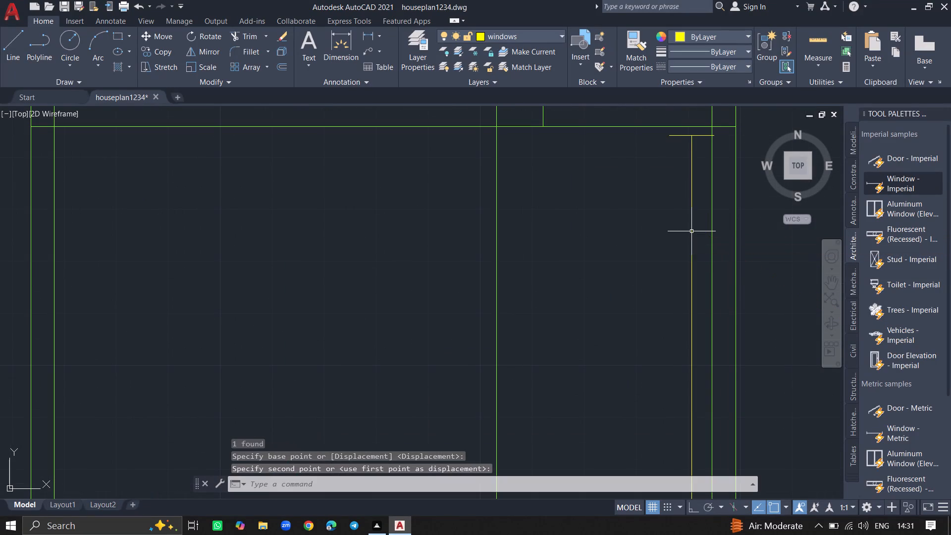
Scale the window inside the projecting room down to about 70% of its length, using a base point on its line.
left_click(691, 231)
type("sc")
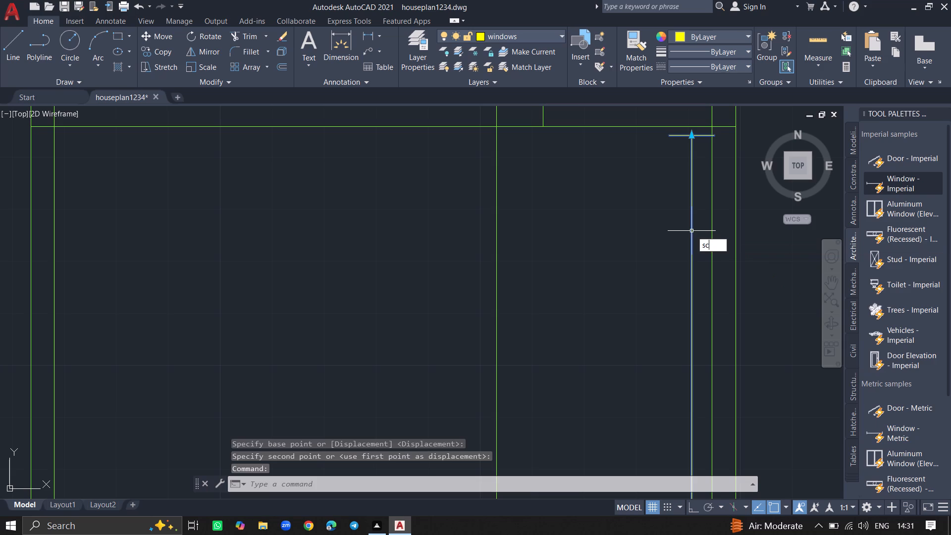
key("Return")
left_click(691, 231)
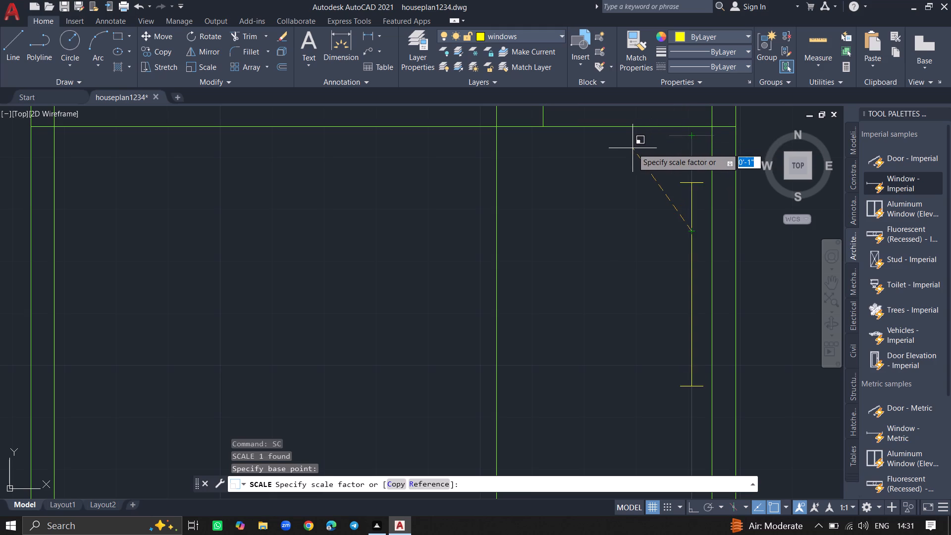
left_click(564, 177)
scroll(564, 177, "down", 3, "ctrl")
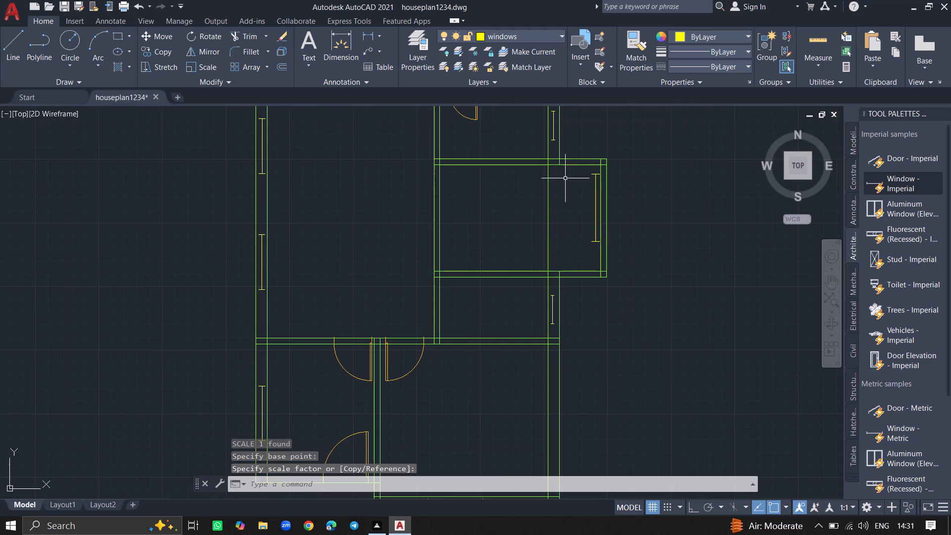
Move the resized window into the projecting room's east wall, centered between the two wall lines.
left_click(595, 190)
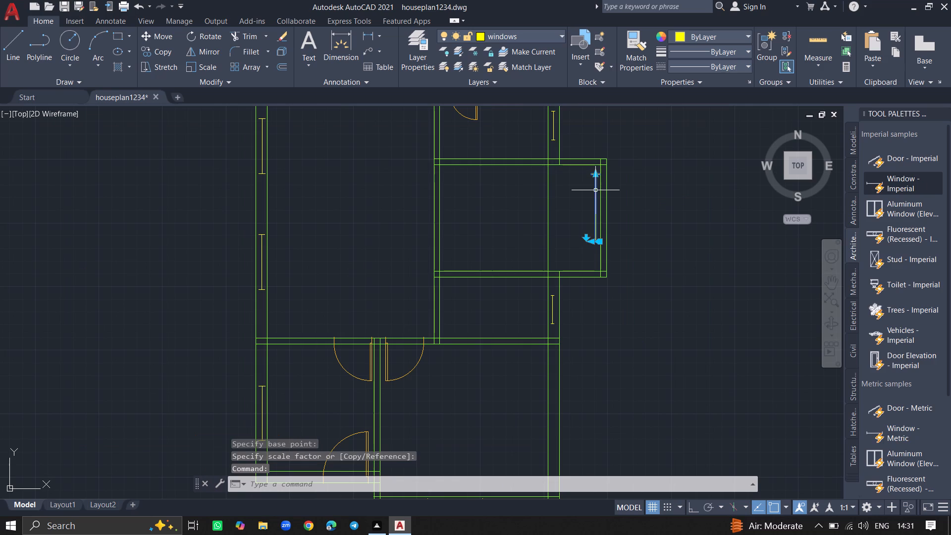
type("move")
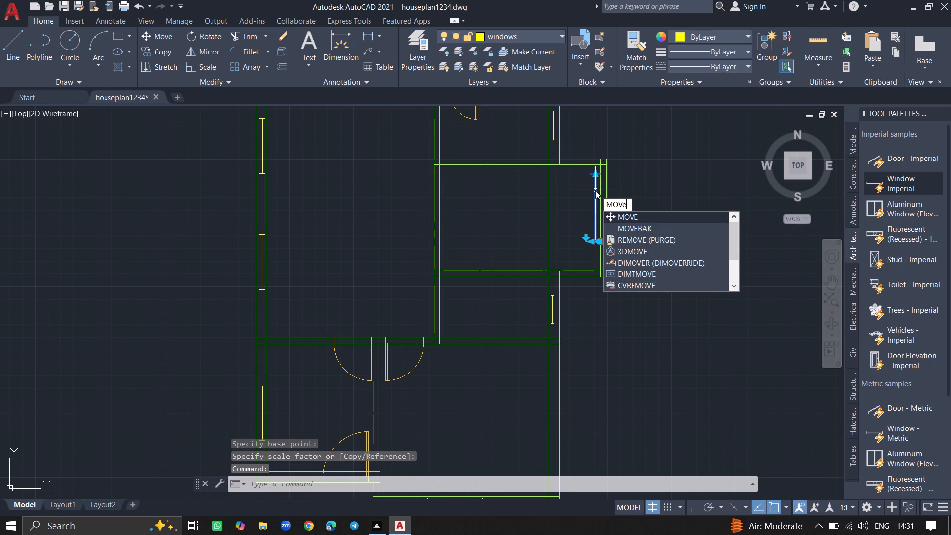
key("Return")
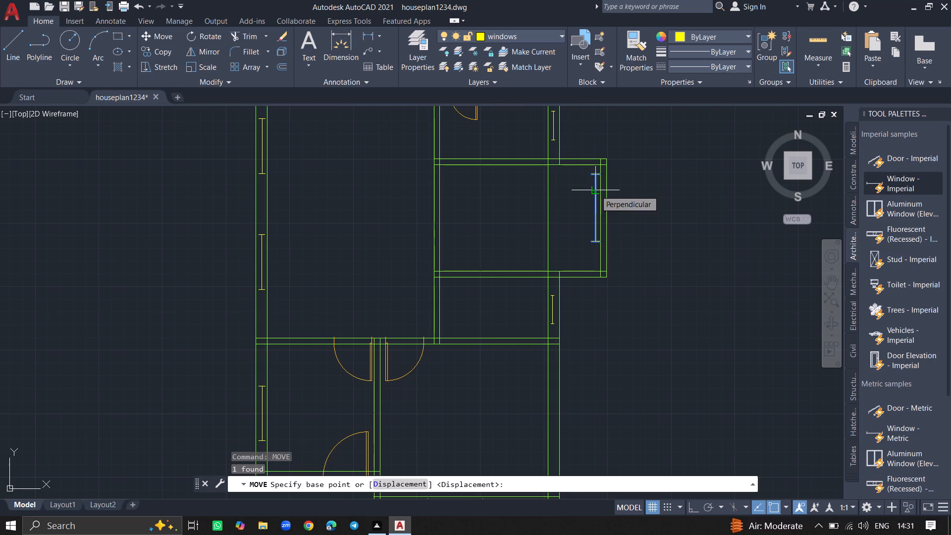
left_click(595, 190)
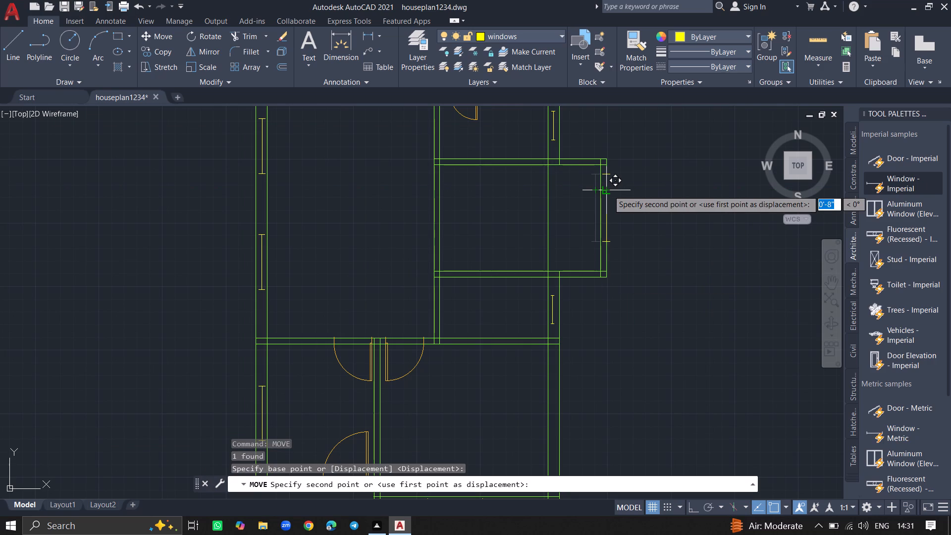
scroll(608, 190, "up", 6, "ctrl")
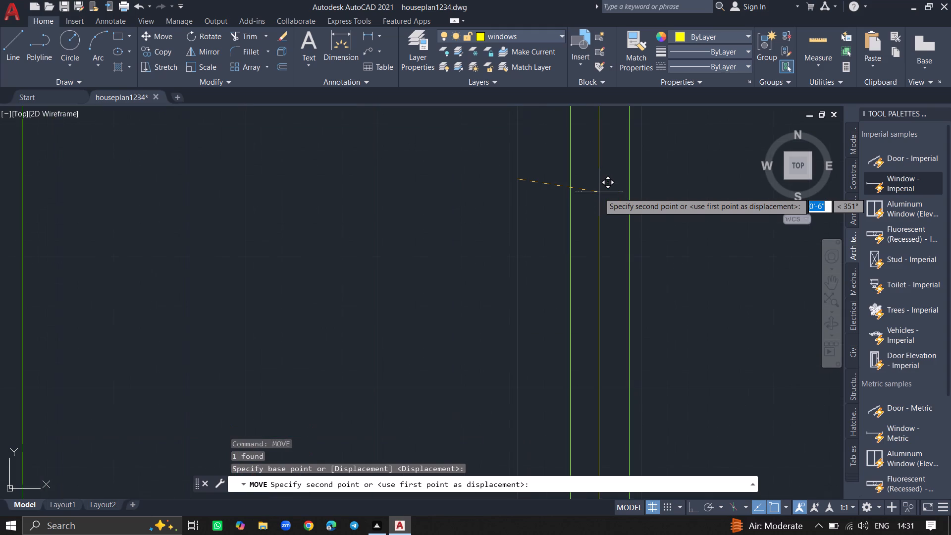
left_click(599, 192)
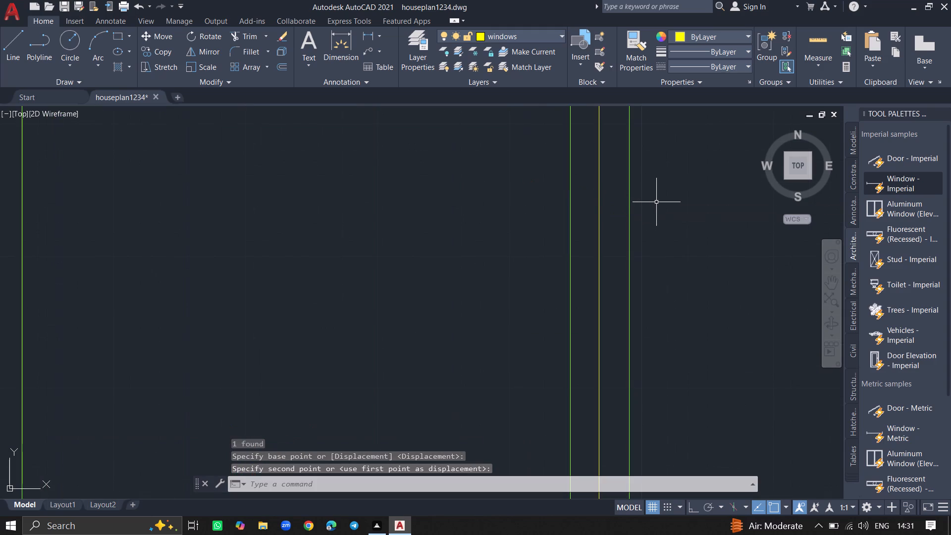
scroll(656, 202, "down", 1, "ctrl")
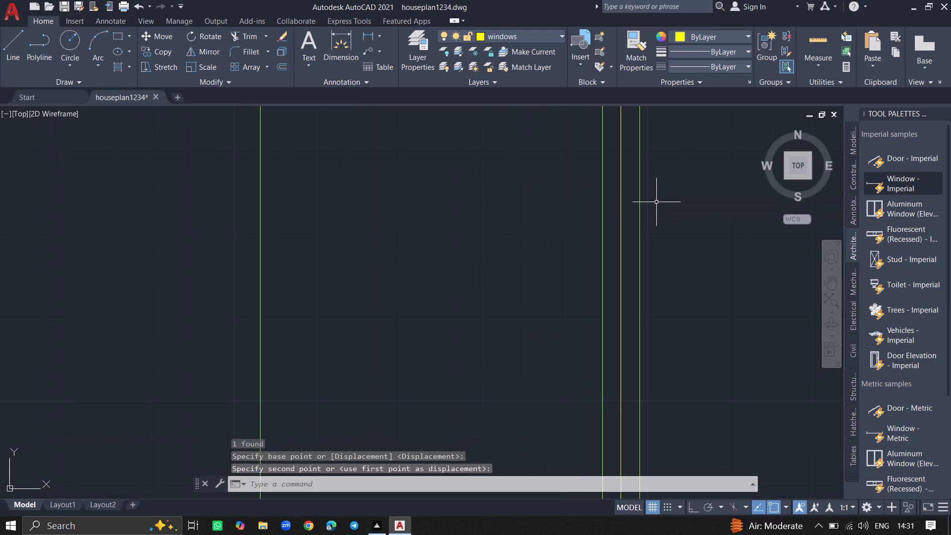
scroll(656, 202, "down", 2, "ctrl")
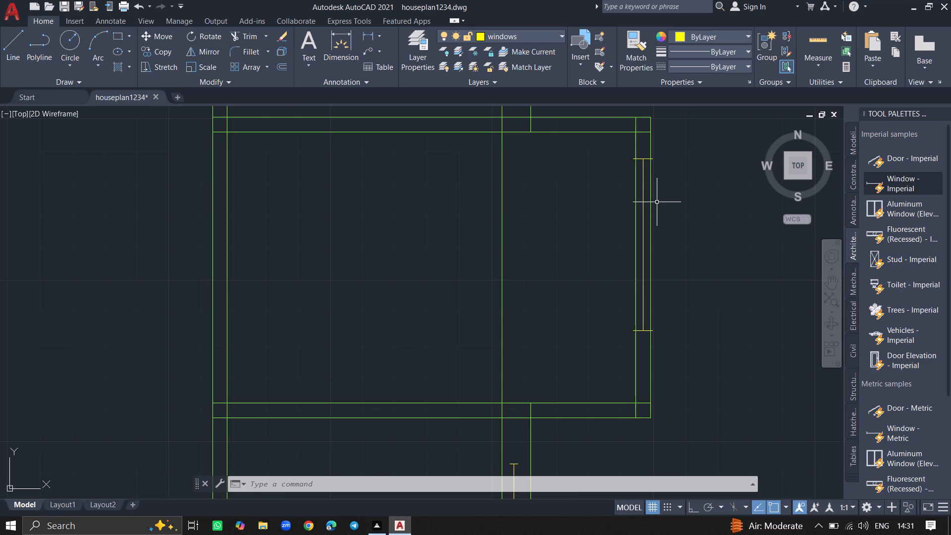
scroll(657, 202, "down", 2, "ctrl")
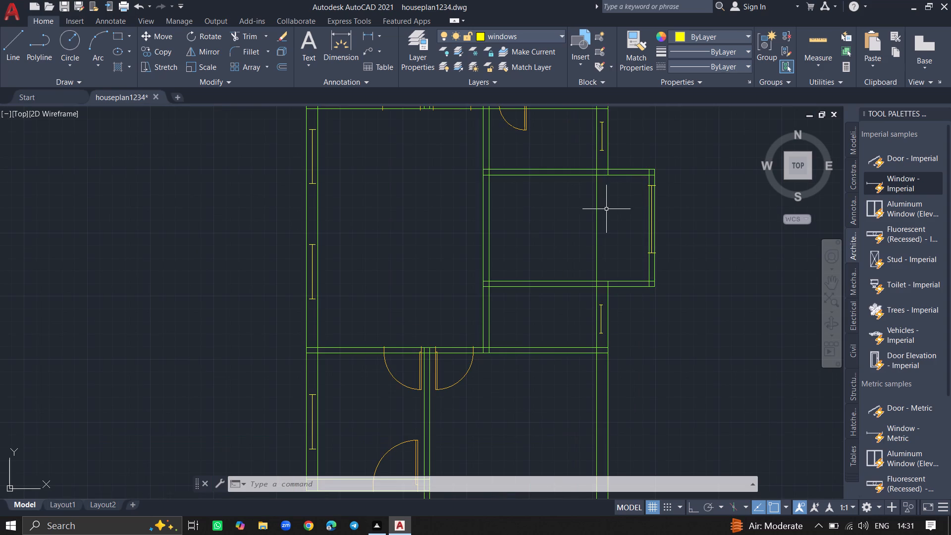
scroll(606, 209, "down", 1, "ctrl")
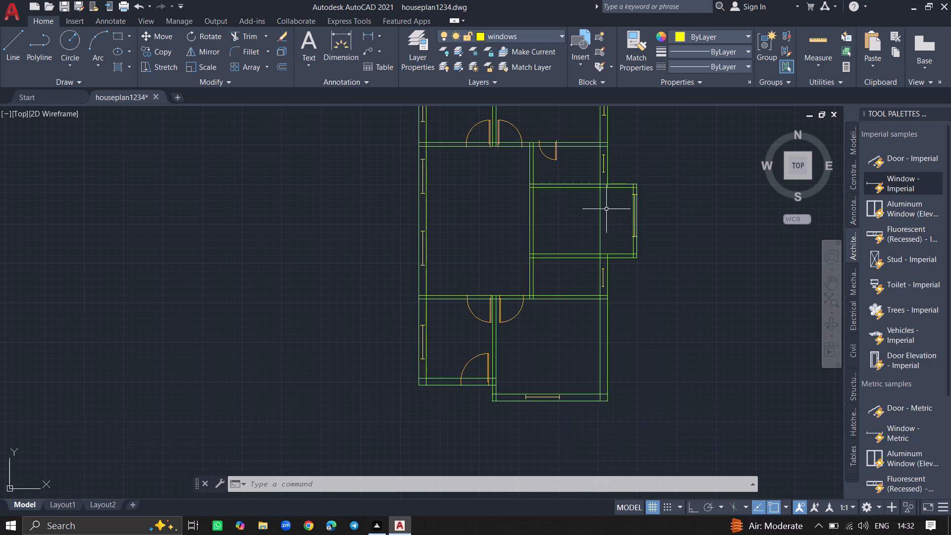
left_click(606, 209)
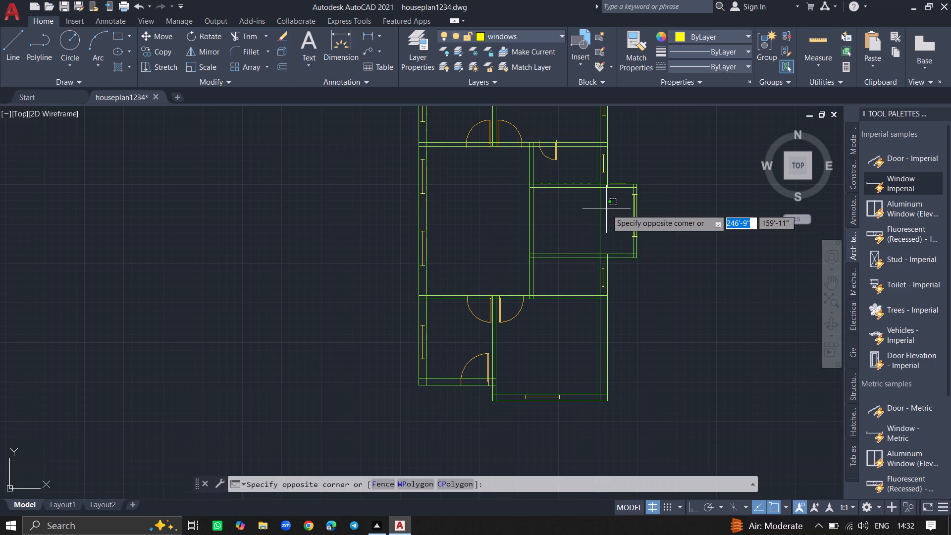
left_click(606, 209)
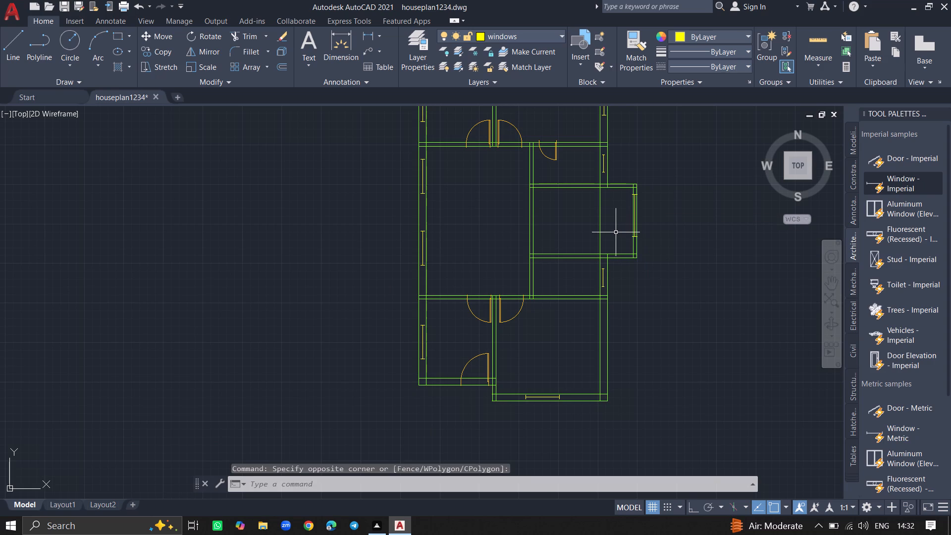
Make staircase the current layer.
double_click(411, 44)
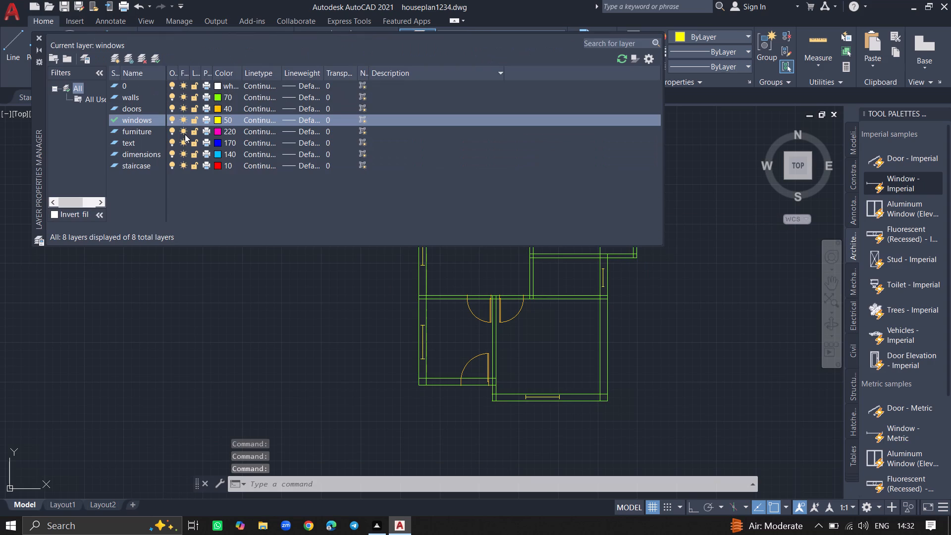
double_click(152, 161)
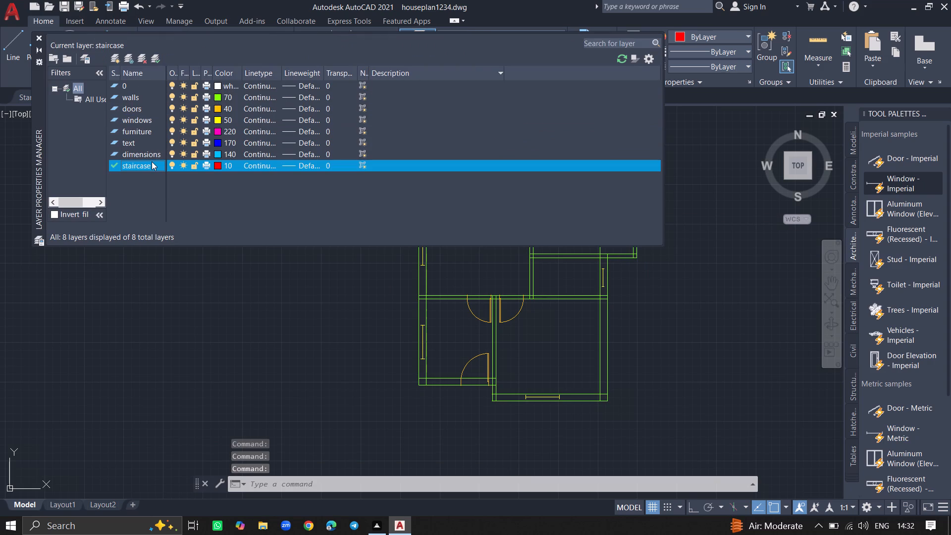
left_click(38, 34)
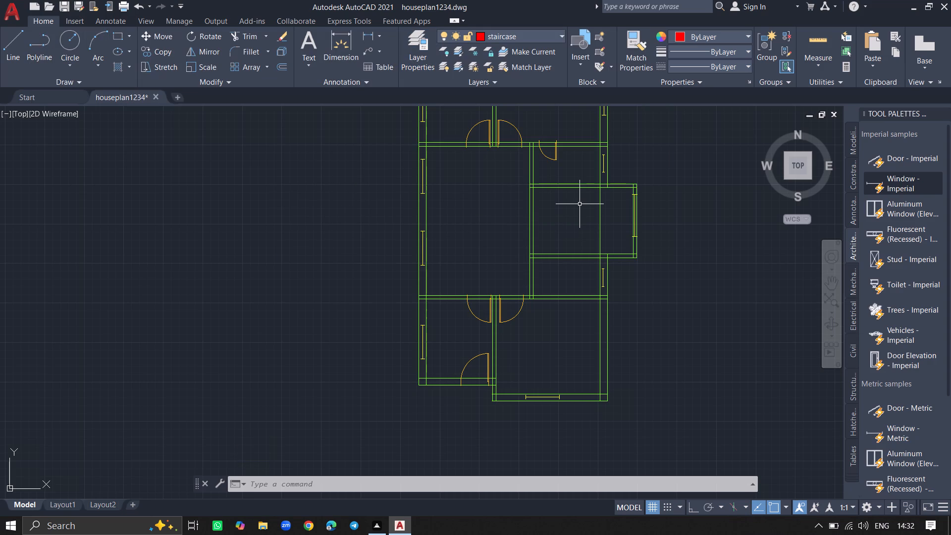
With Ortho on, draw a 10'2" horizontal line west from the projecting room's inner east wall, about 1'-3" below its north wall.
scroll(580, 204, "up", 4, "ctrl")
scroll(580, 204, "down", 5, "ctrl")
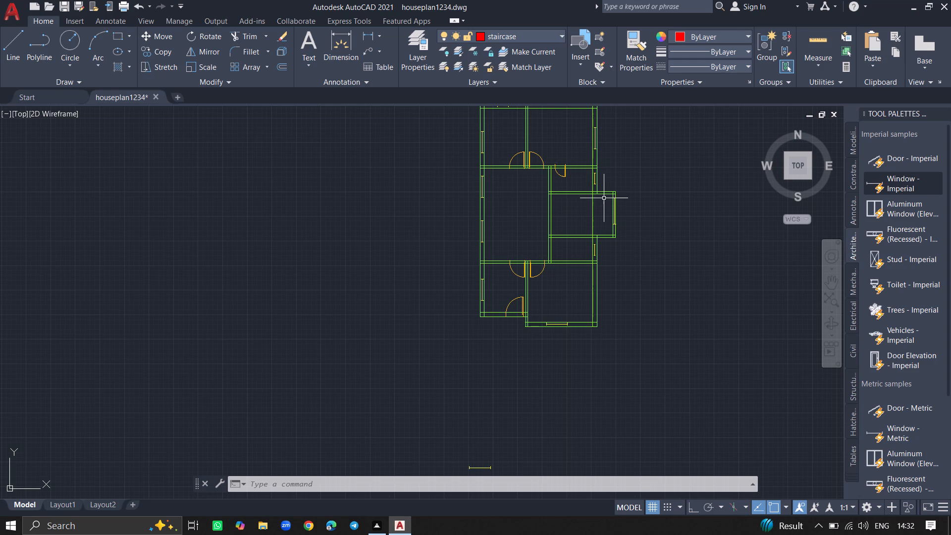
key("l")
type("ine")
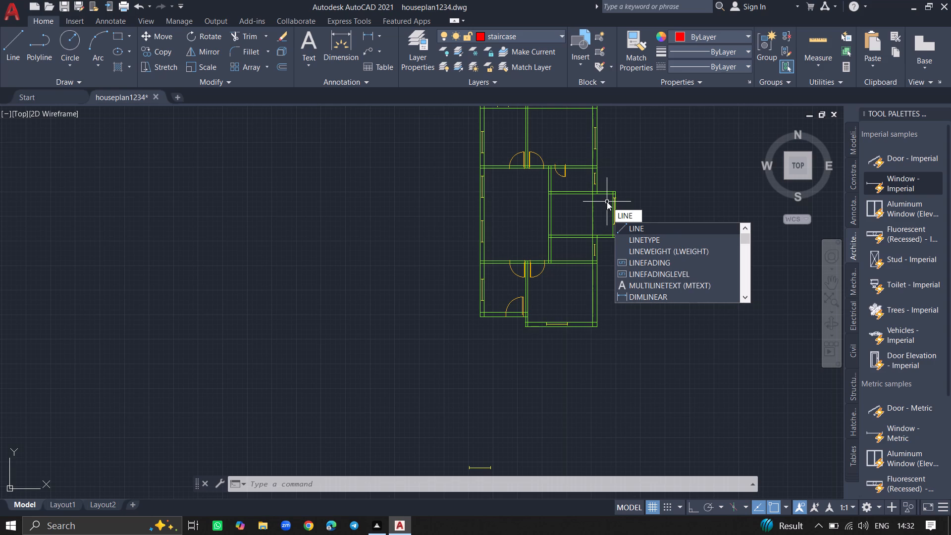
key("Return")
scroll(607, 202, "up", 4, "ctrl")
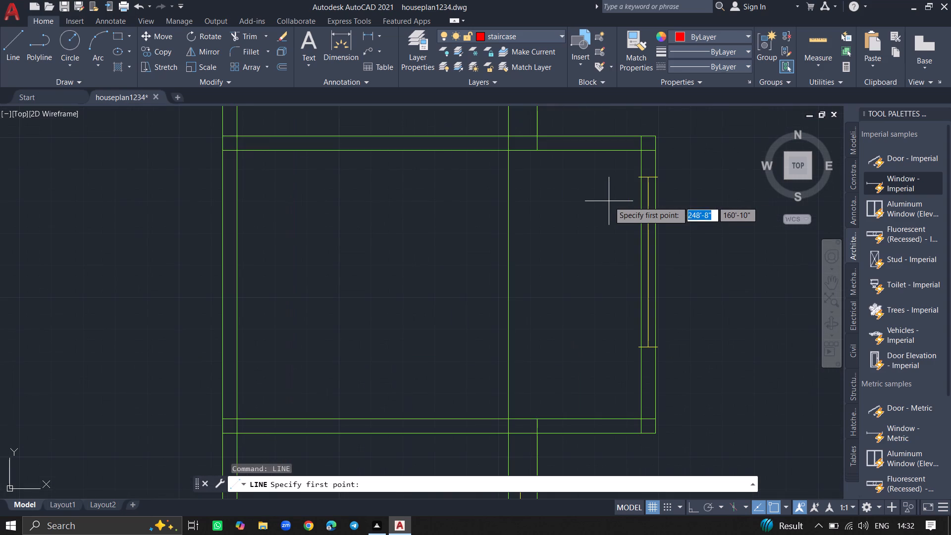
left_click(640, 200)
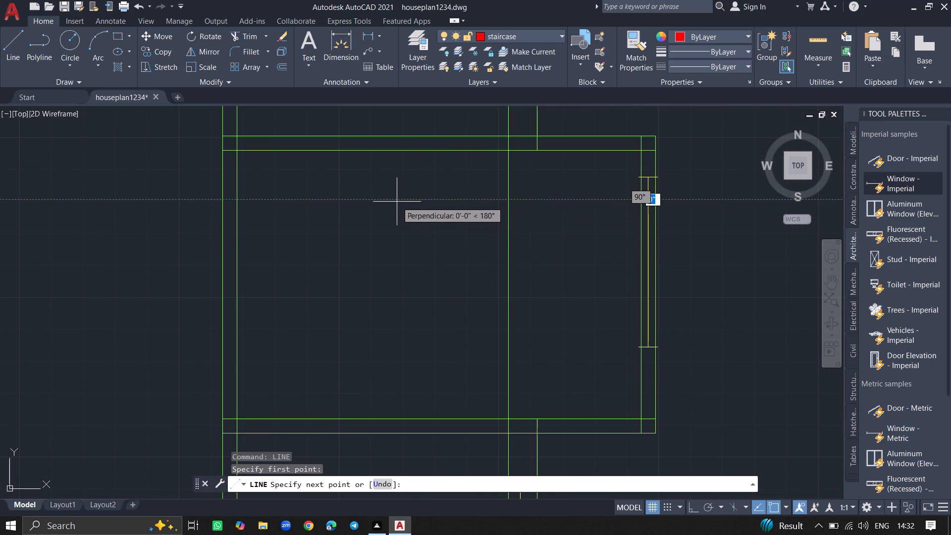
key("F8")
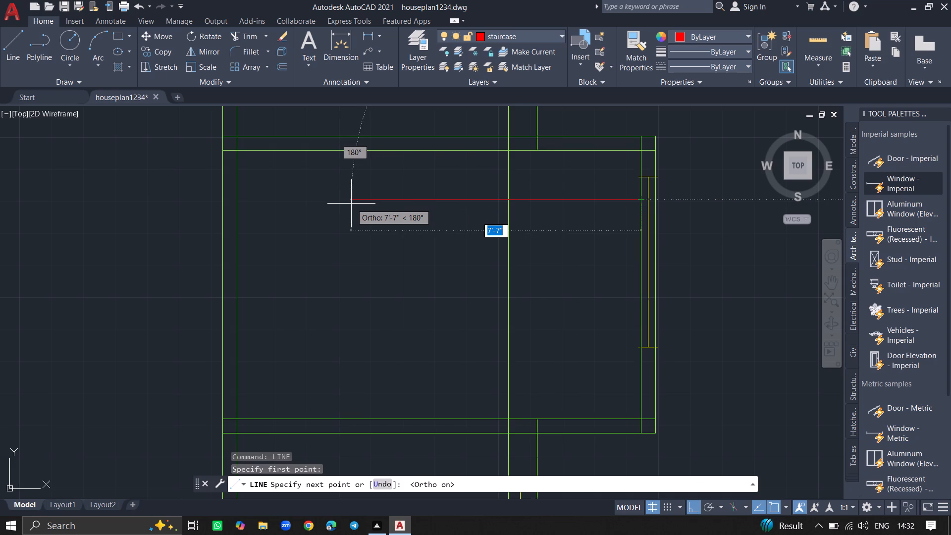
key("1")
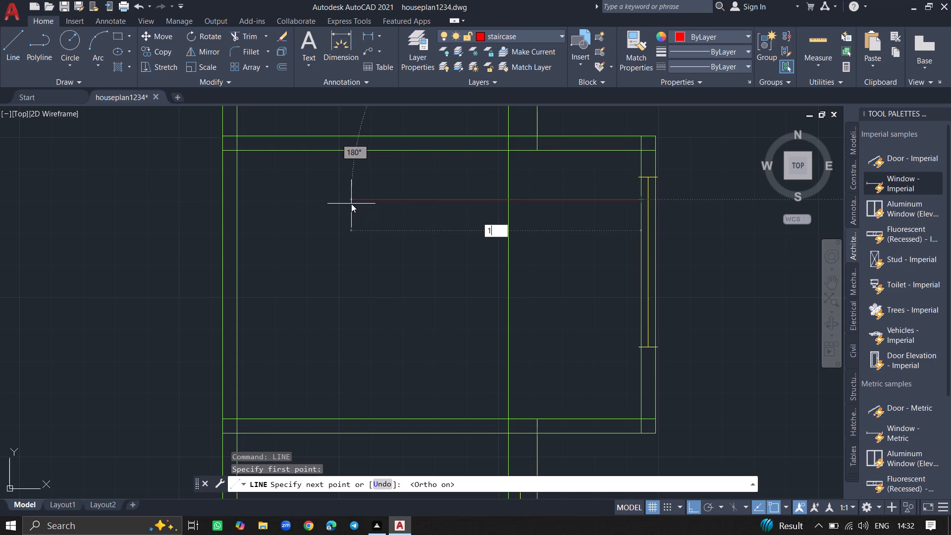
key("0")
key("apostrophe")
key("2")
key("shift+quotedbl")
key("Return")
key("Return")
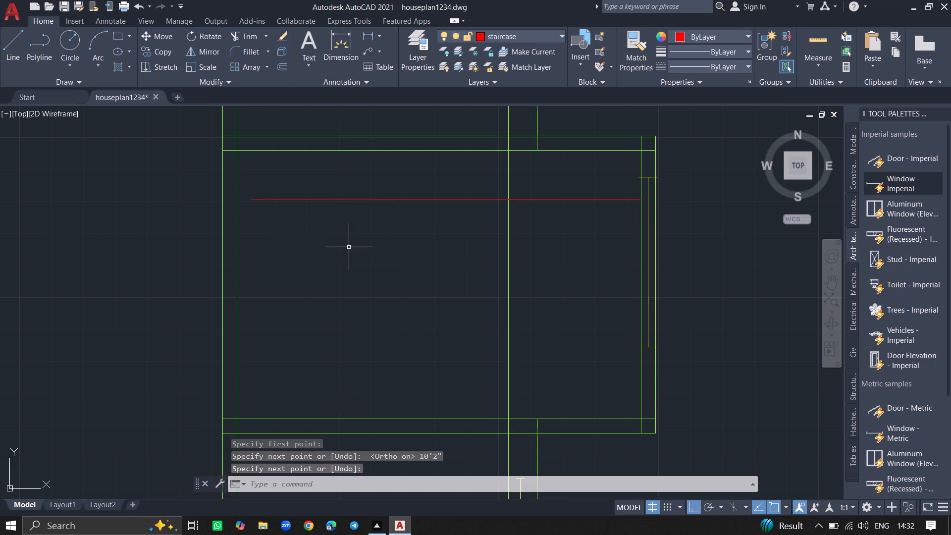
Draw a vertical line through the horizontal line's west end, spanning between the inner faces of the room's north and south walls.
type("line")
key("Return")
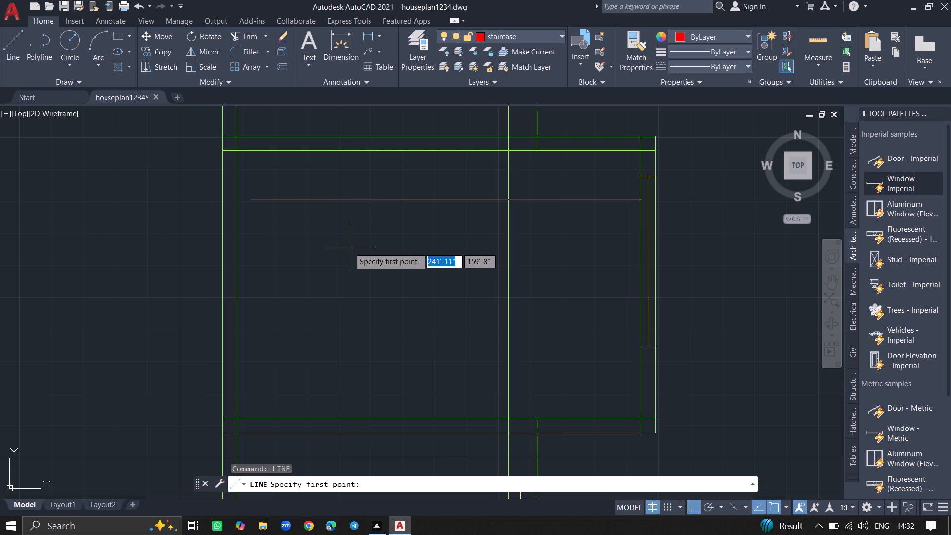
left_click(252, 201)
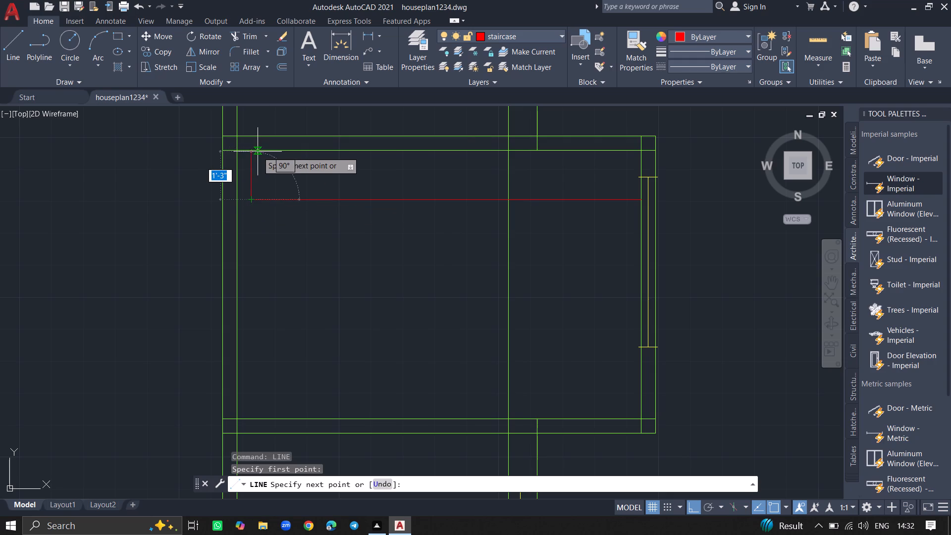
left_click(253, 154)
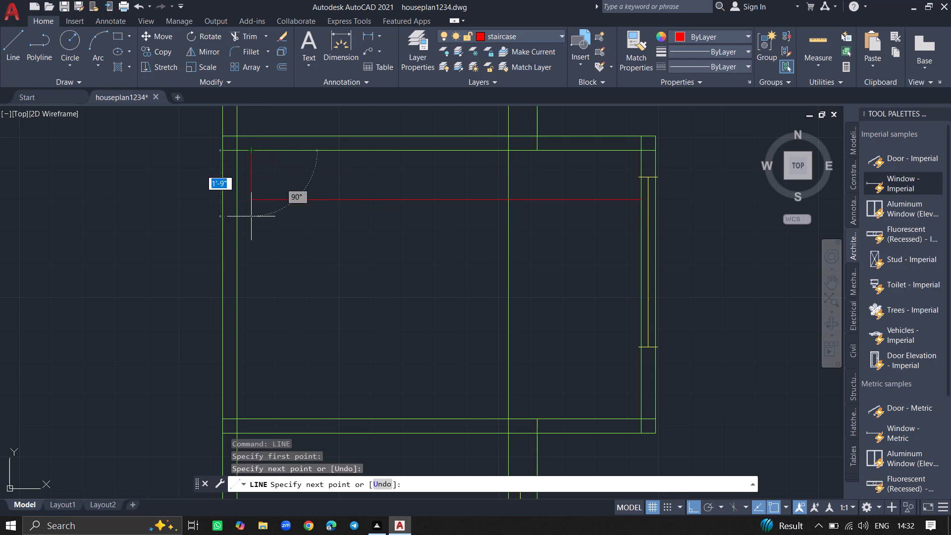
left_click(250, 420)
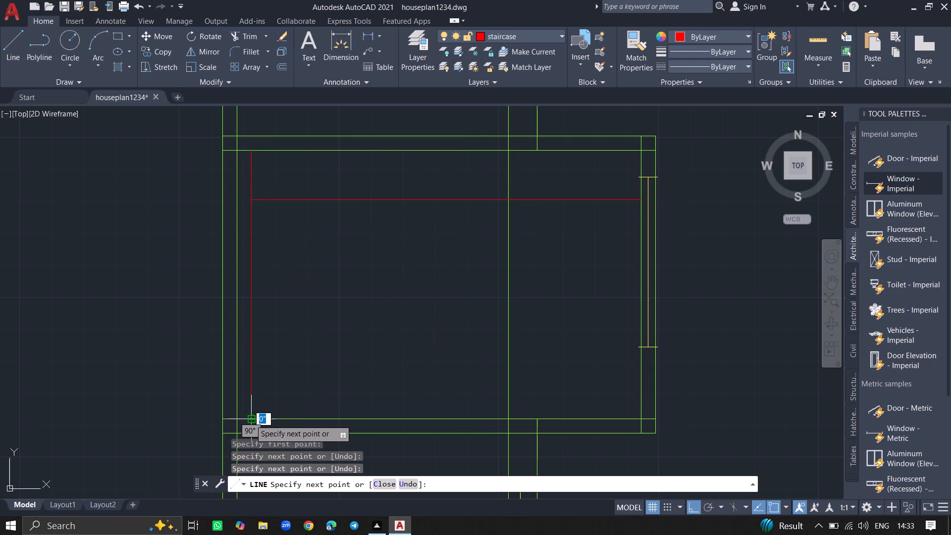
key("Return")
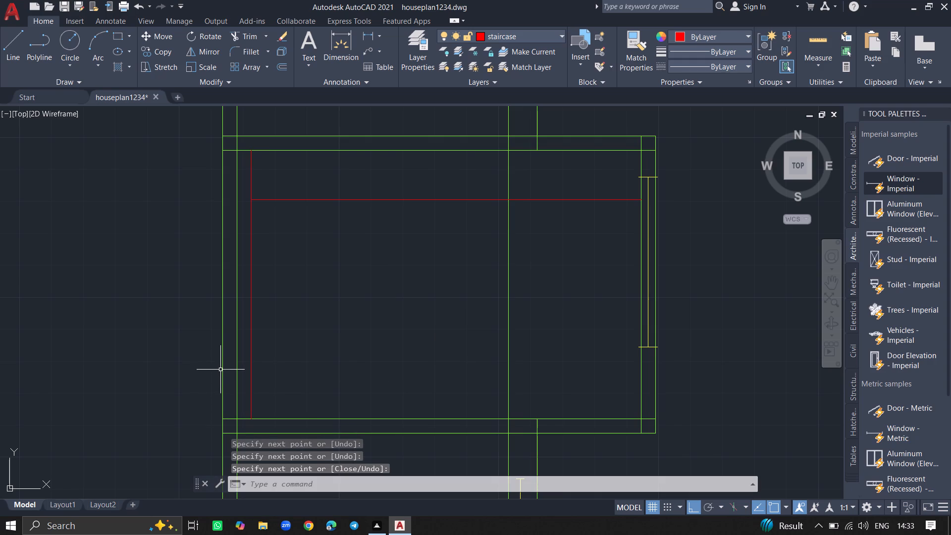
Trim away both lines of the staircase room's west wall between its north and south walls.
type("trim")
key("Return")
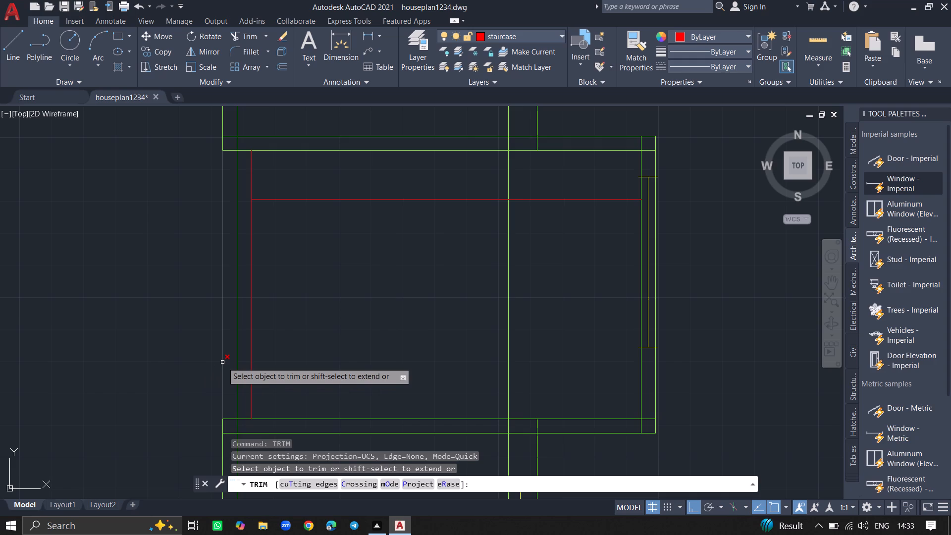
left_click(236, 358)
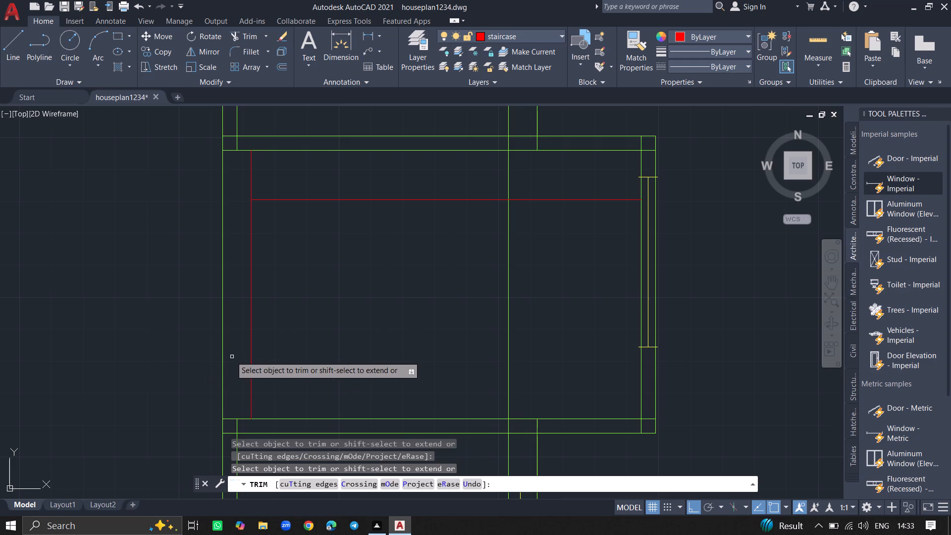
left_click(222, 356)
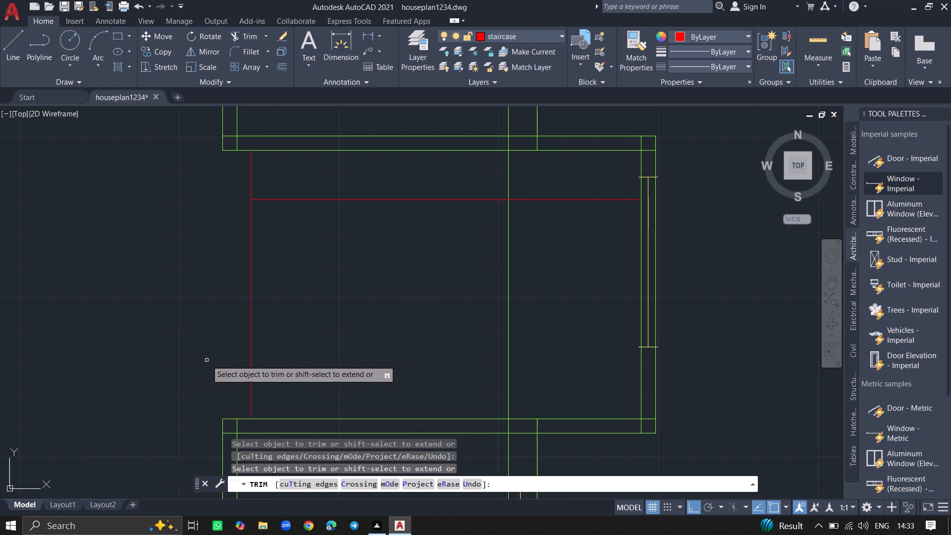
key("Return")
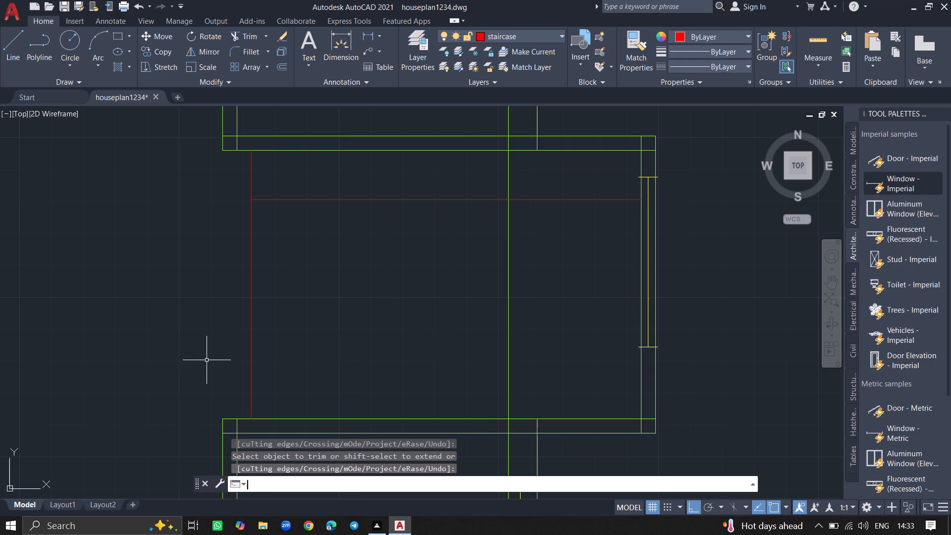
Draw a 3' line straight up from the vertical staircase line's south end, along that line.
key("l")
key("Return")
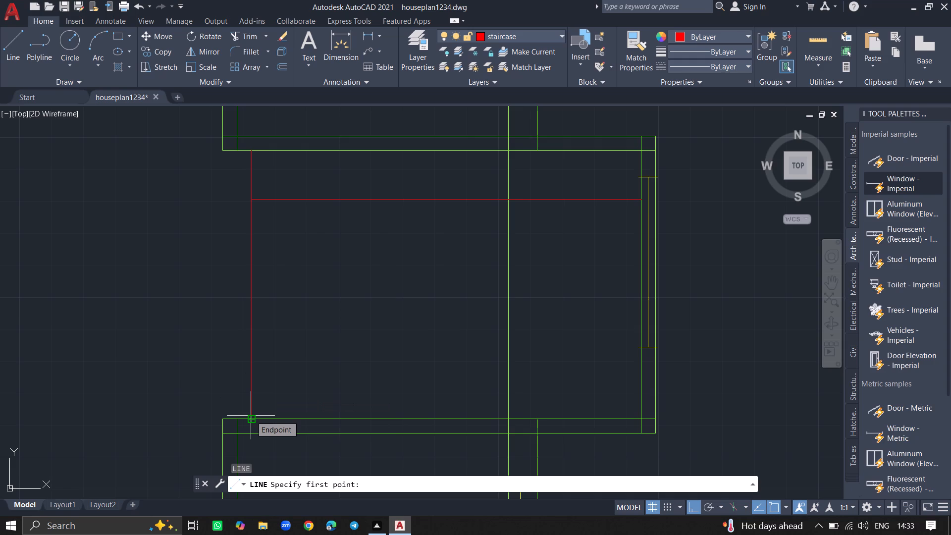
left_click(251, 416)
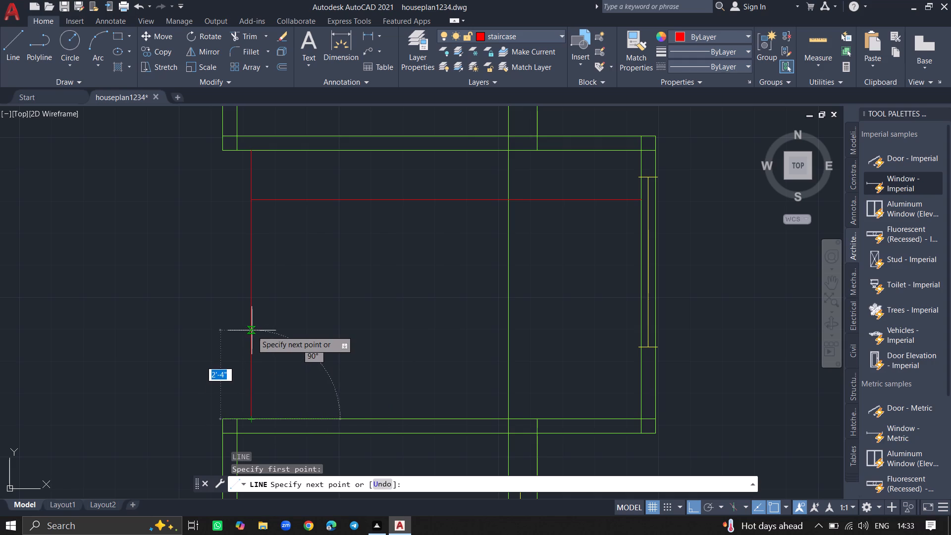
key("1")
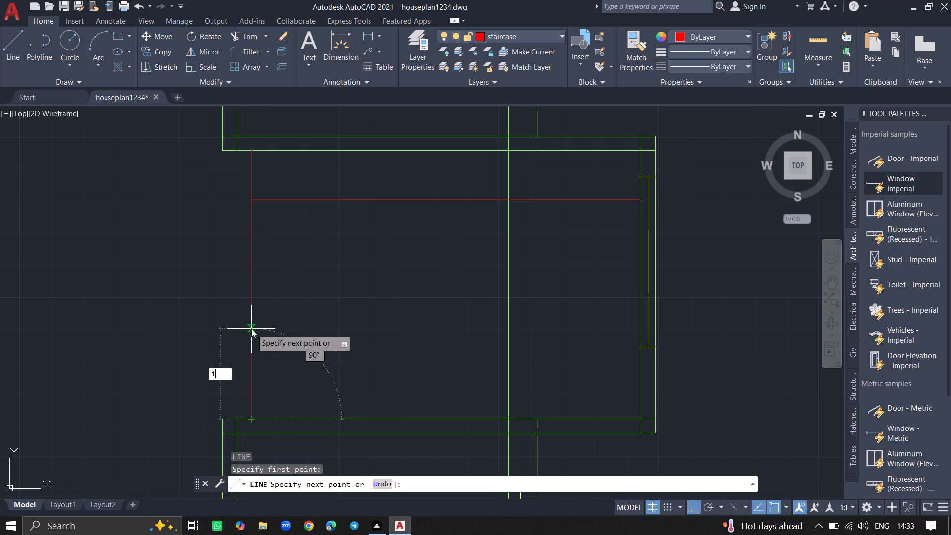
key("BackSpace")
key("3")
key("apostrophe")
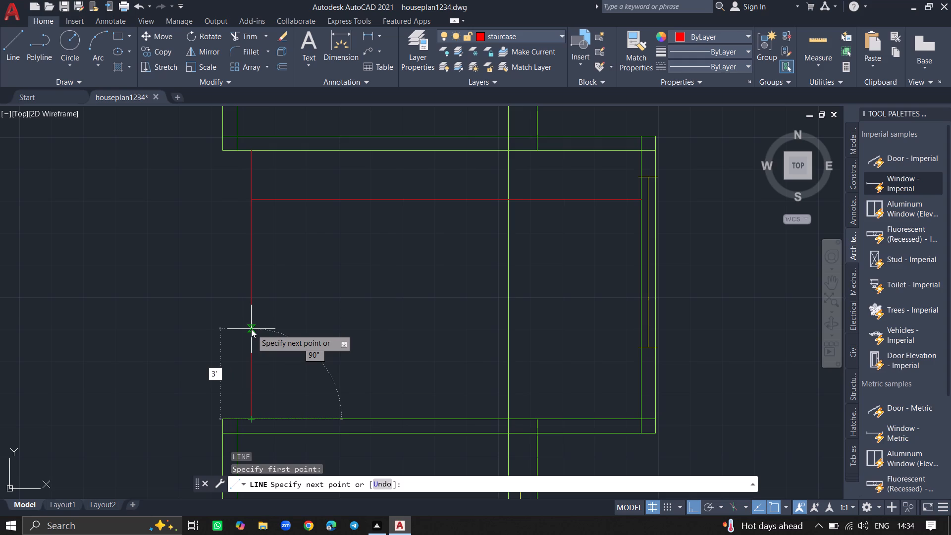
key("Return")
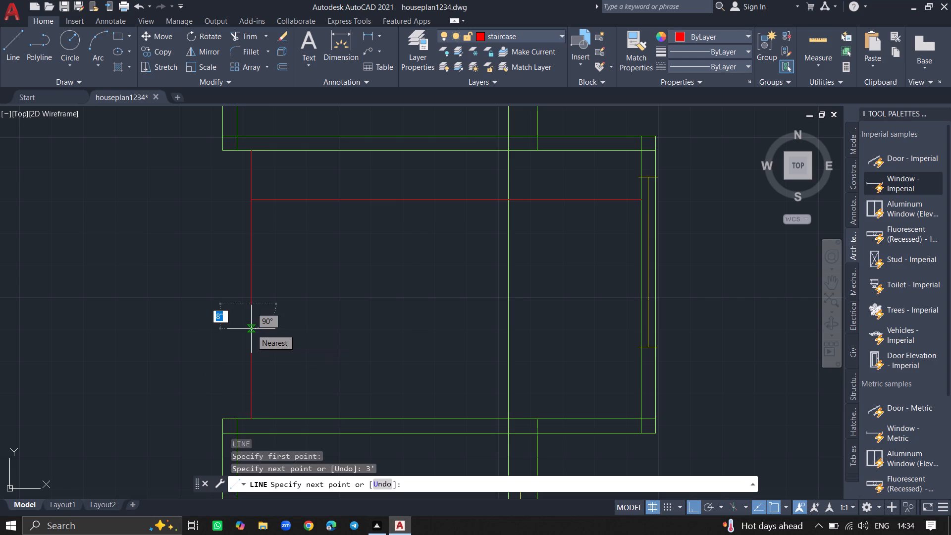
key("Return")
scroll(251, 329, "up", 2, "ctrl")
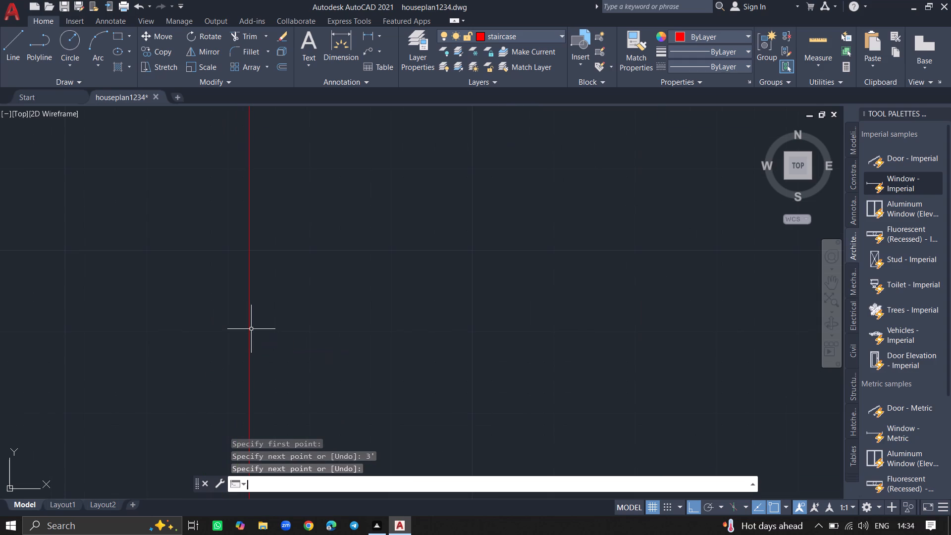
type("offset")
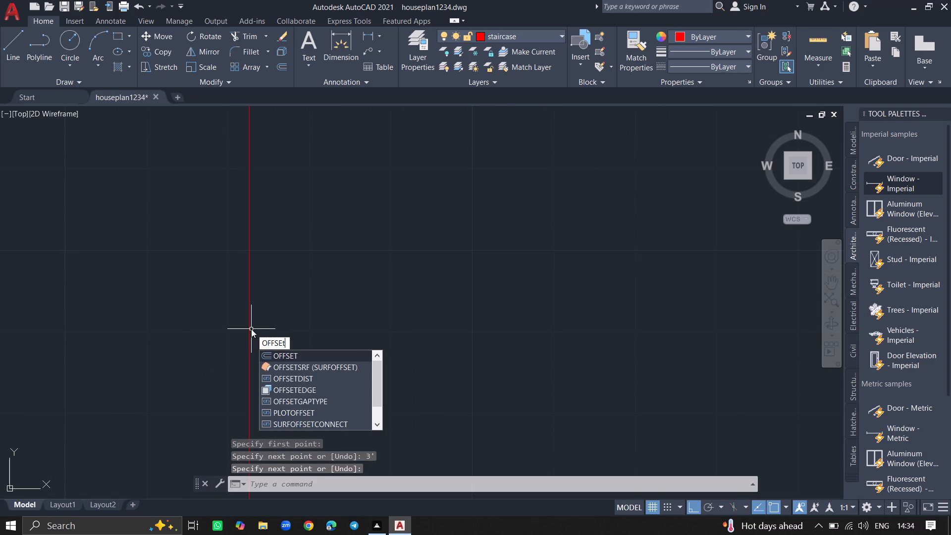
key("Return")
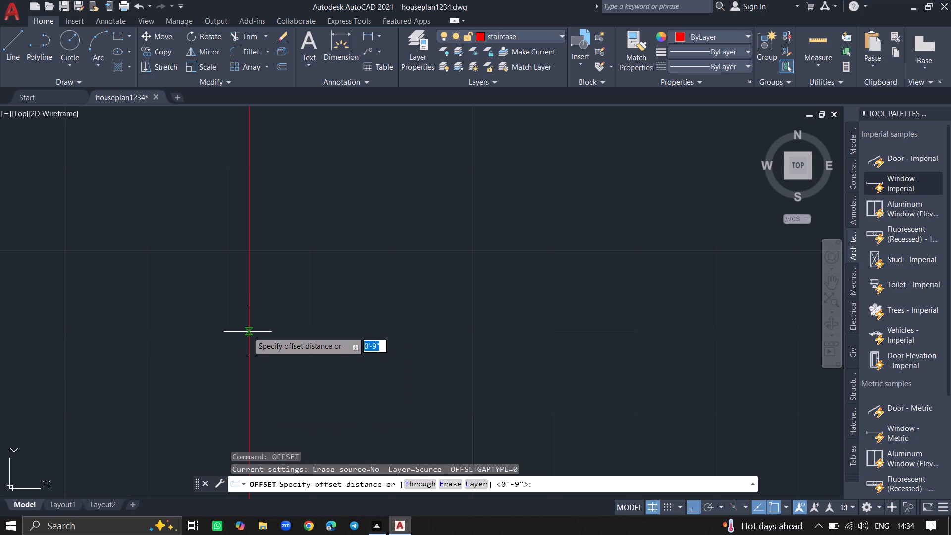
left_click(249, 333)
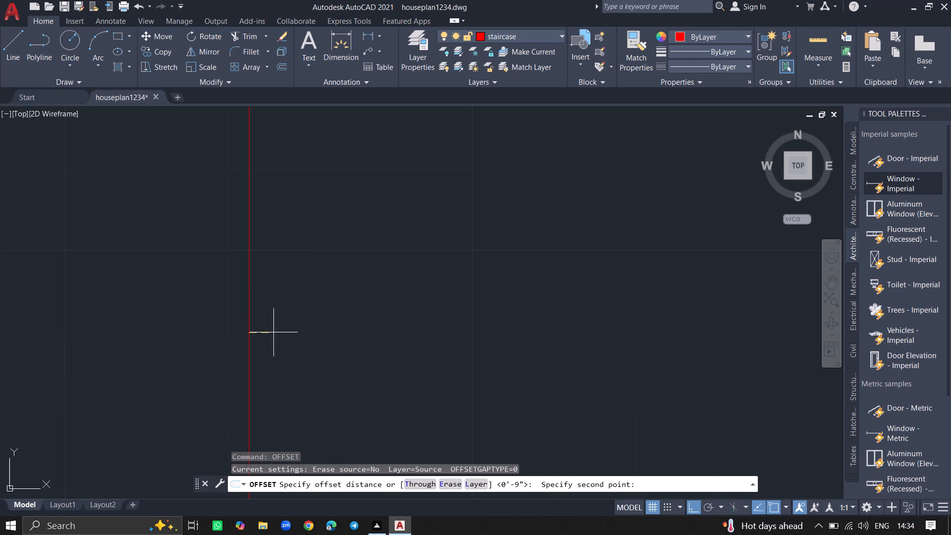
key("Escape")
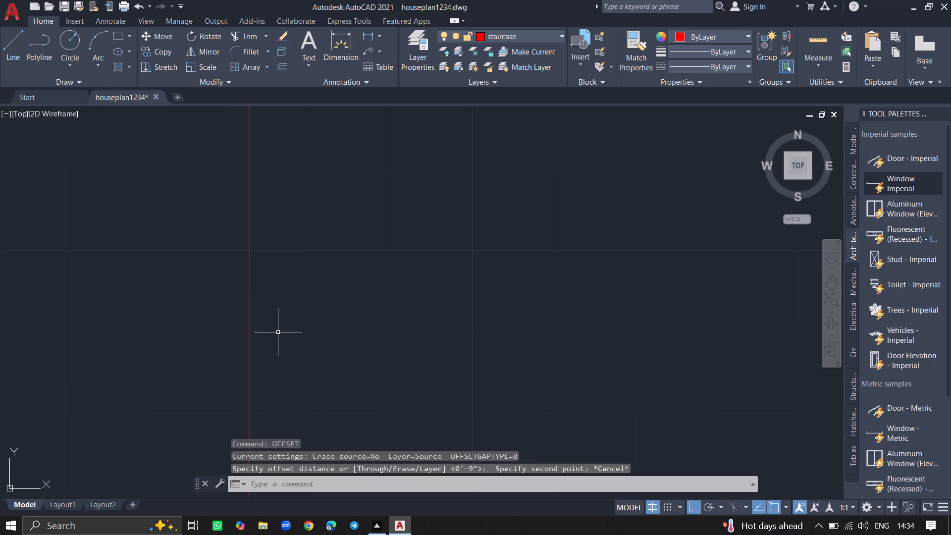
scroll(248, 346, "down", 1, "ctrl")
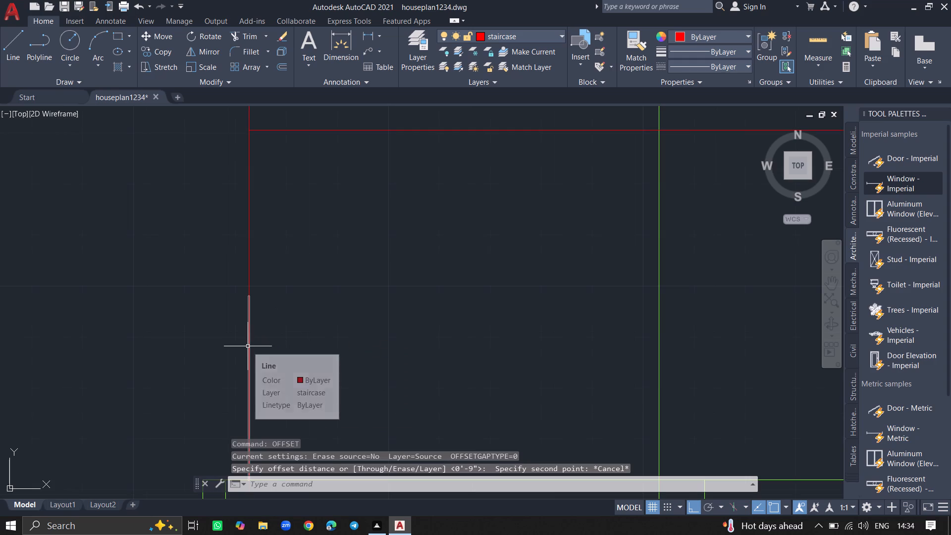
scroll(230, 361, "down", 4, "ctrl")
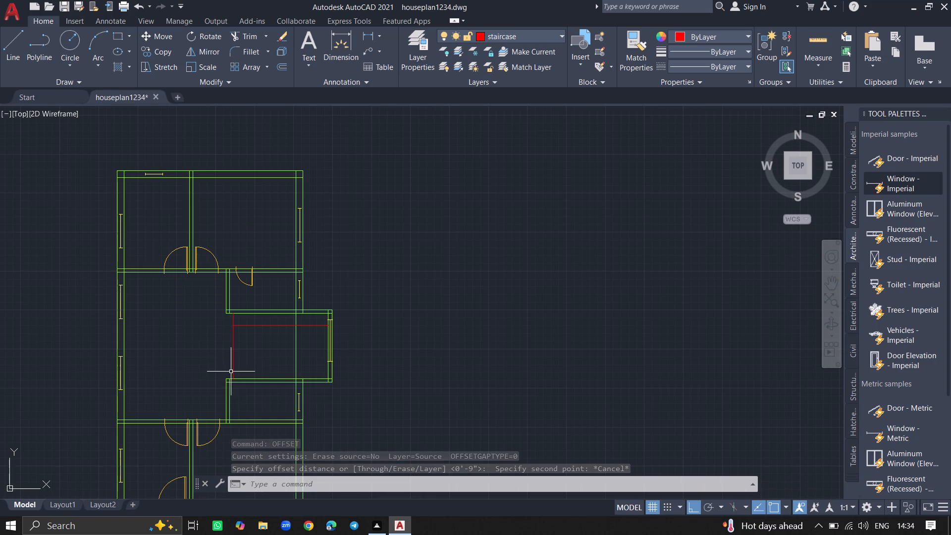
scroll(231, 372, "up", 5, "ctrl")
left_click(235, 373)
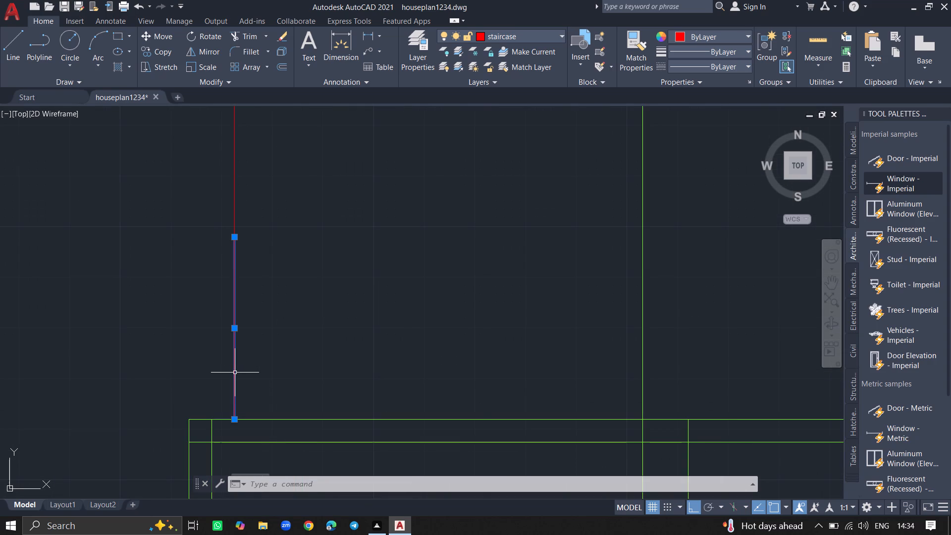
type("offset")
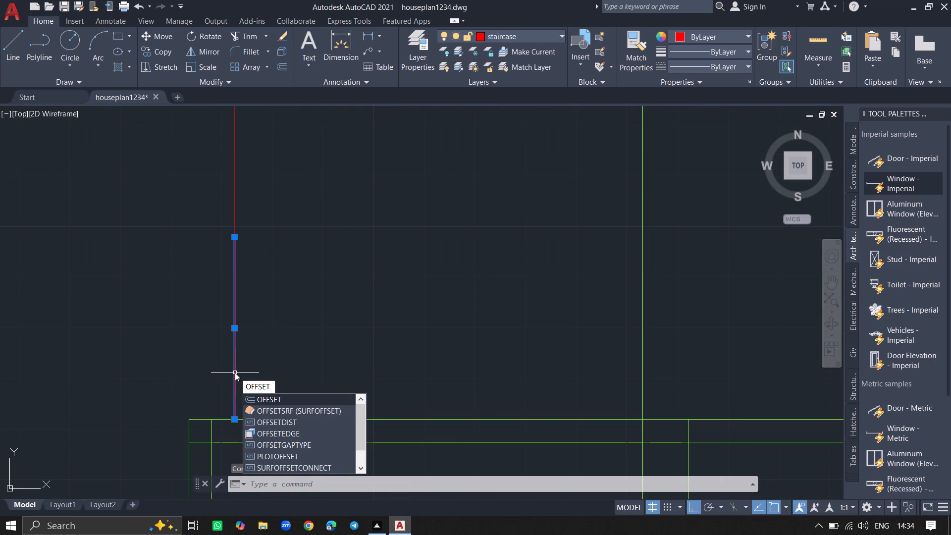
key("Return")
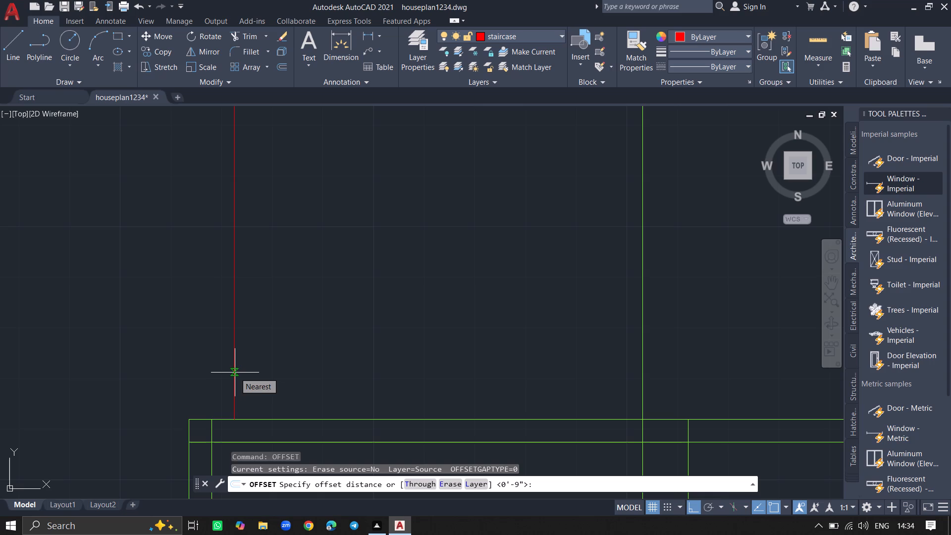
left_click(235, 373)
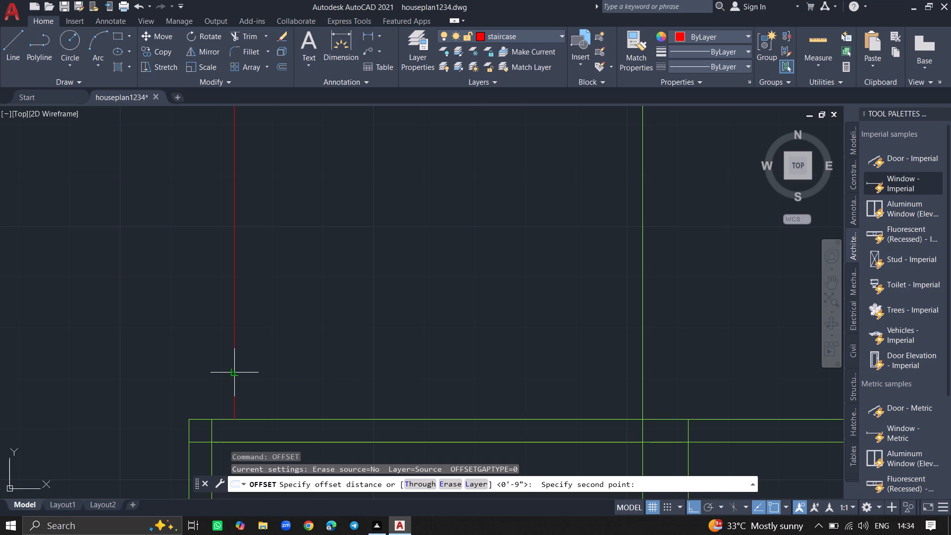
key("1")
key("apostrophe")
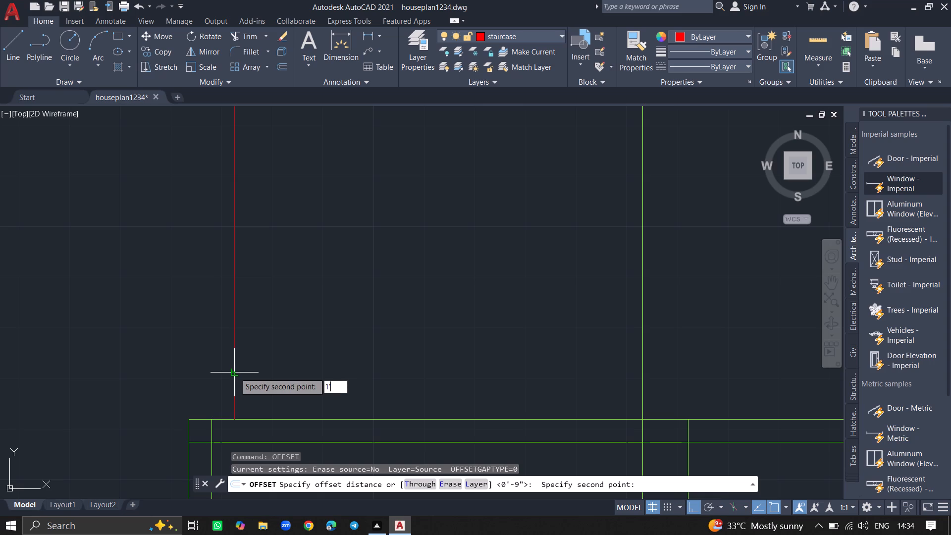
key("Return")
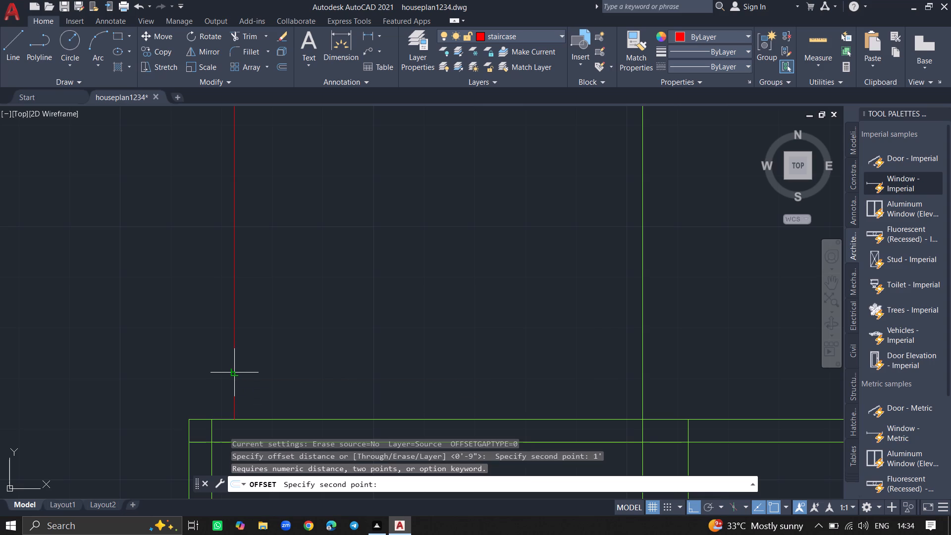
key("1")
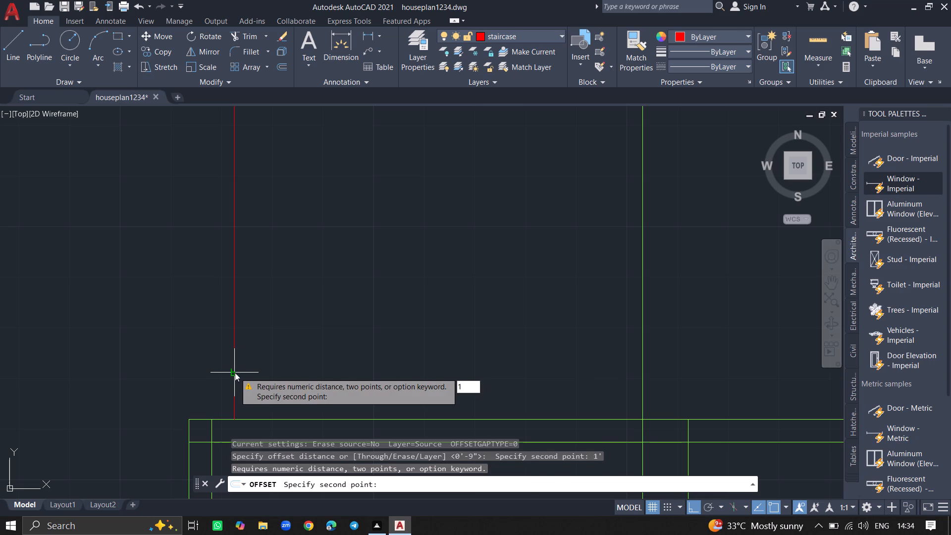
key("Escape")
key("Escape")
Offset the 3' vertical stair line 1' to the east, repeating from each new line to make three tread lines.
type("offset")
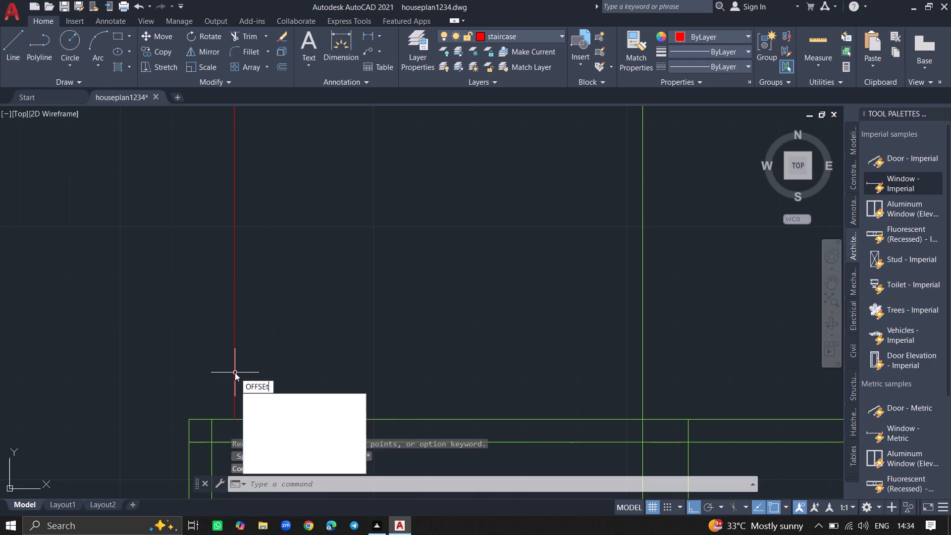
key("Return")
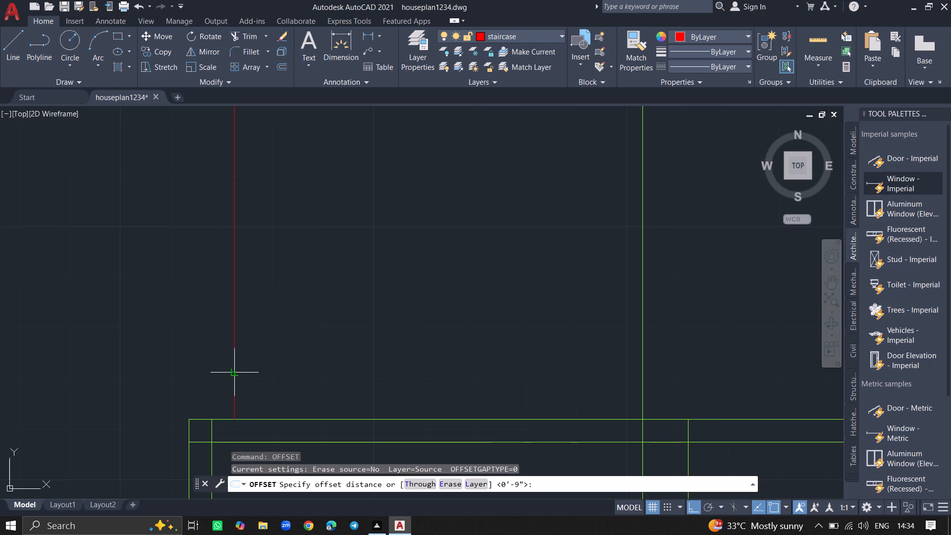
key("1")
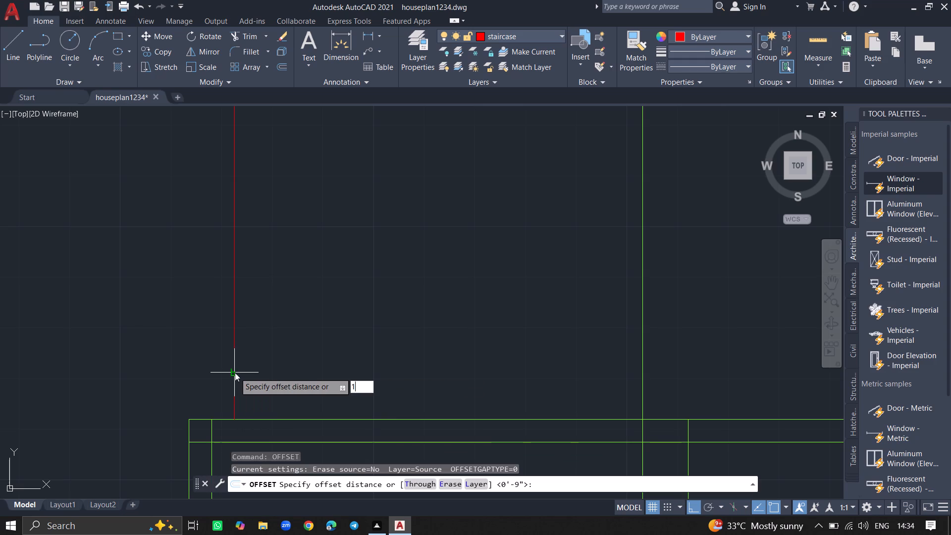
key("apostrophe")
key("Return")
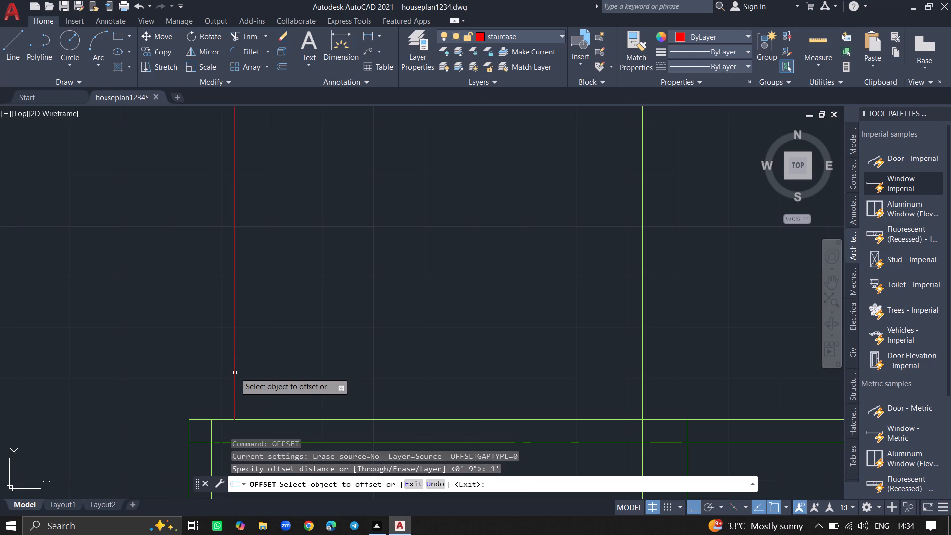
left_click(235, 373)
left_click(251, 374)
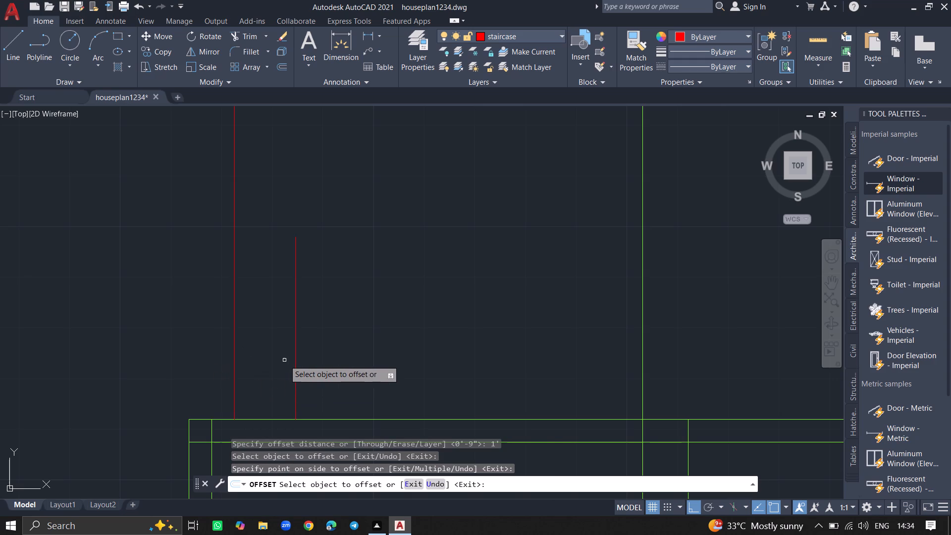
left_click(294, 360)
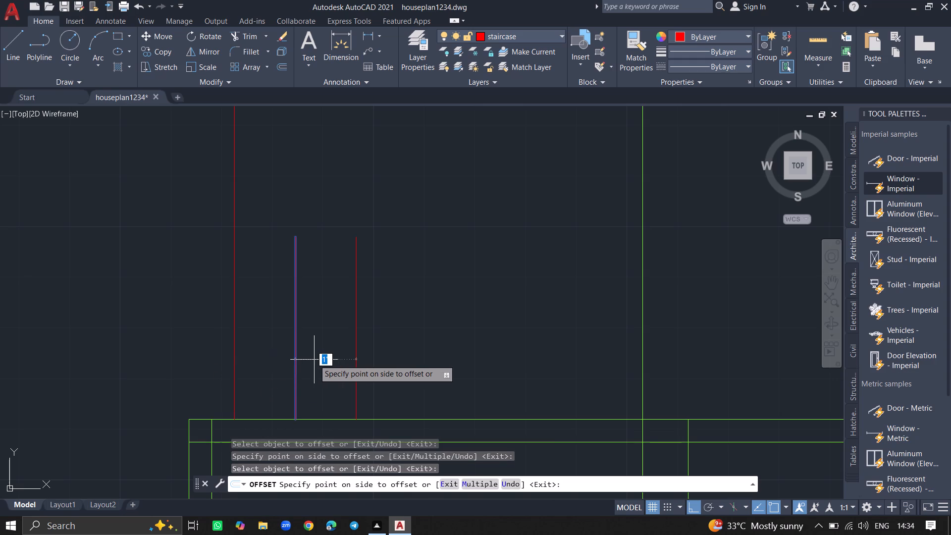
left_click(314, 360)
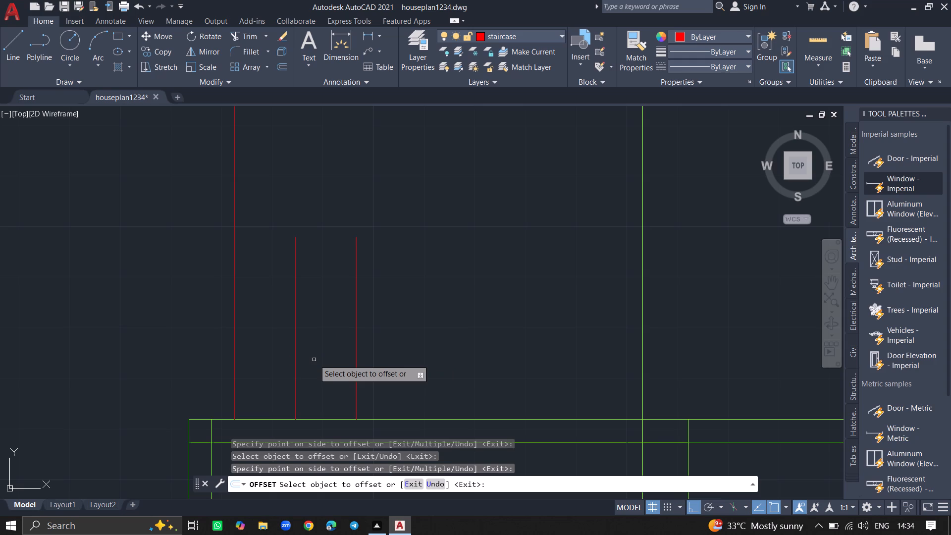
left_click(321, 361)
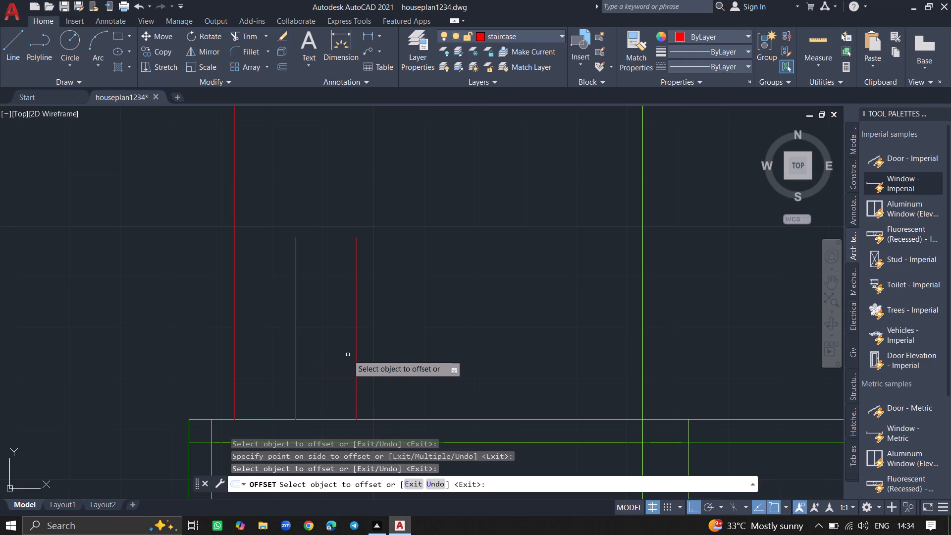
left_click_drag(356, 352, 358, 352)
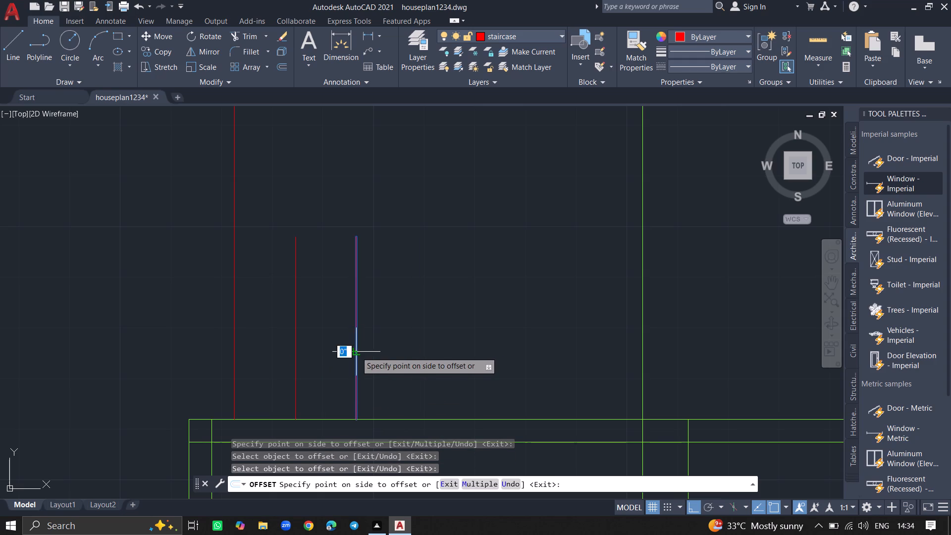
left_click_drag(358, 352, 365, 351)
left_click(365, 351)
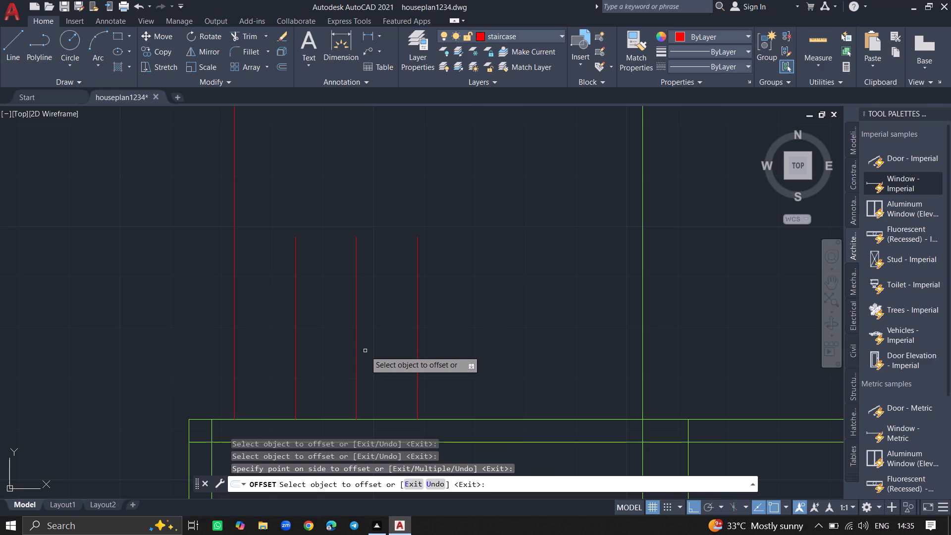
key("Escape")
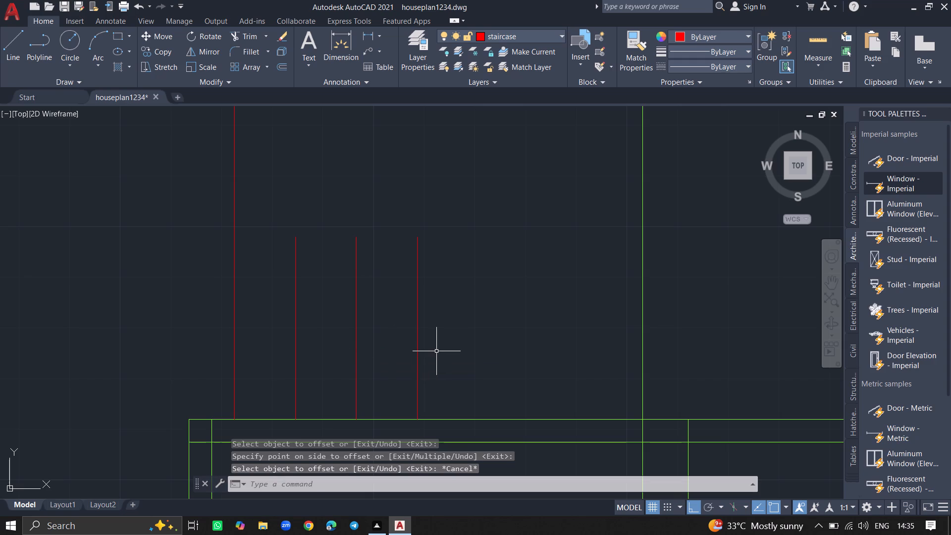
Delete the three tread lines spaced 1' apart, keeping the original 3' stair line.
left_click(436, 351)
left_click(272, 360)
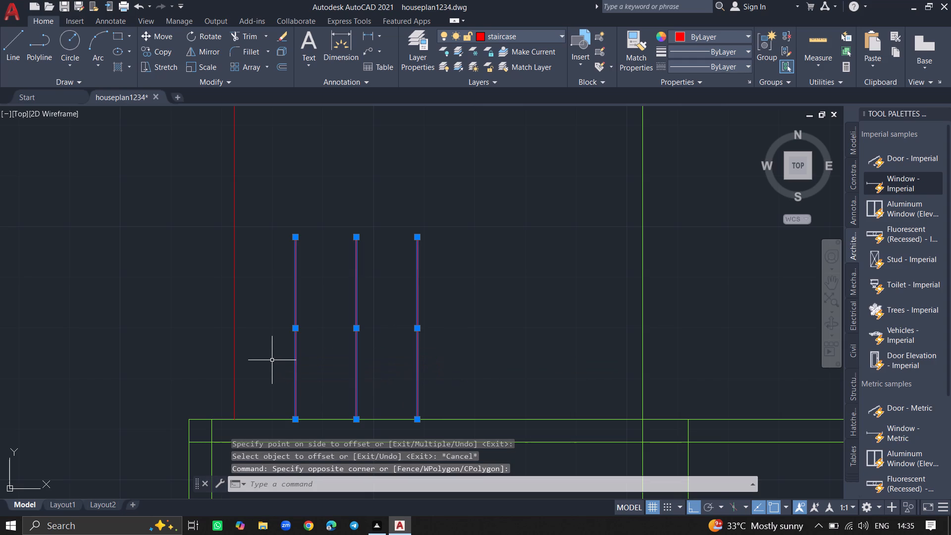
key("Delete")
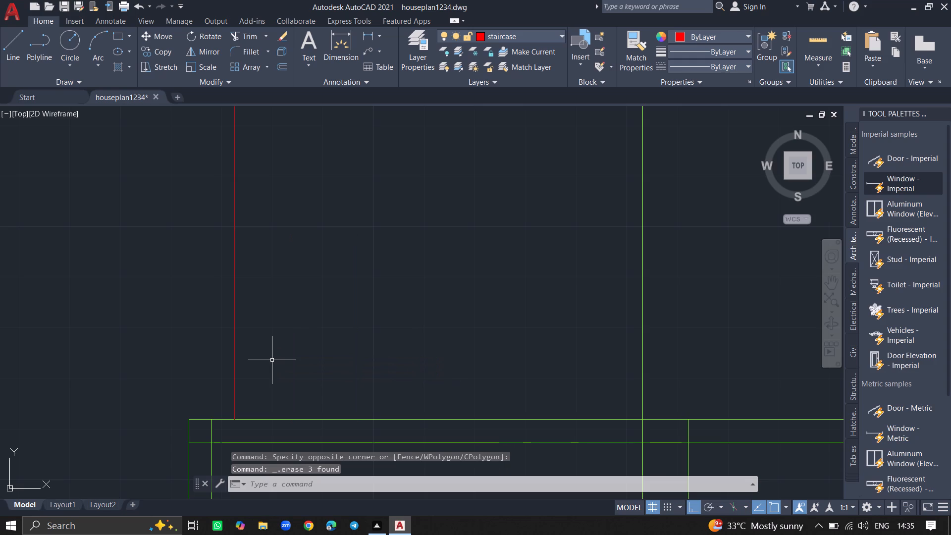
Offset the 3' stair line 5" to the east, repeating from each new line to make three tread lines.
type("offset")
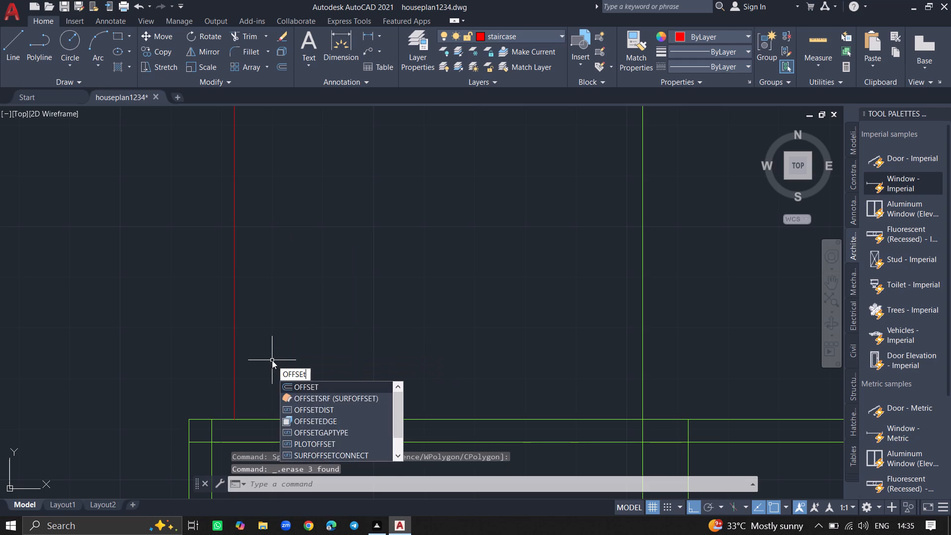
key("Return")
key("5")
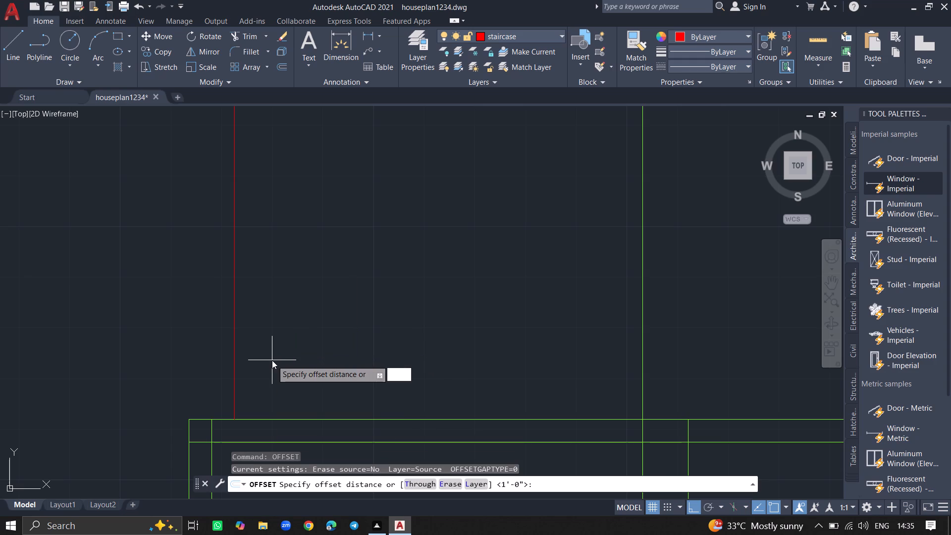
key("shift+quotedbl")
key("Return")
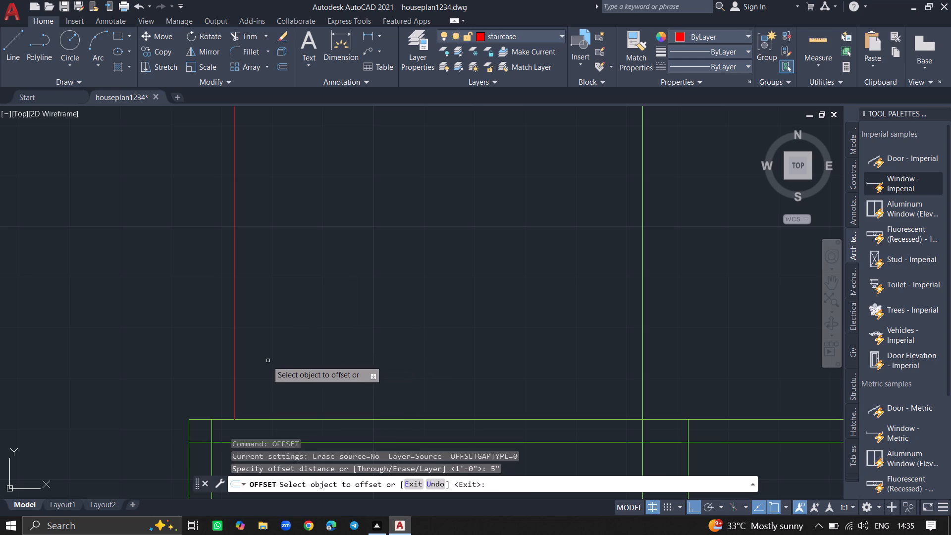
left_click_drag(235, 359, 249, 359)
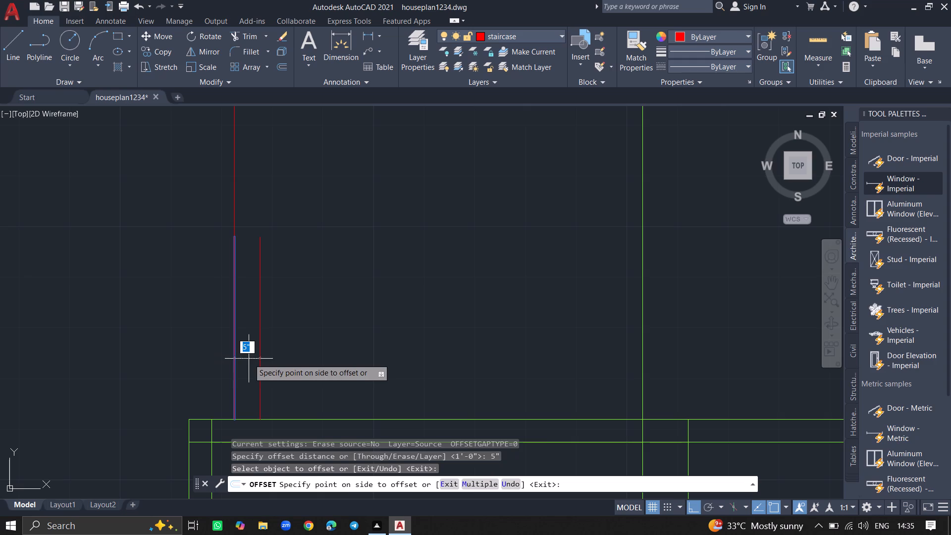
left_click(249, 359)
left_click(260, 357)
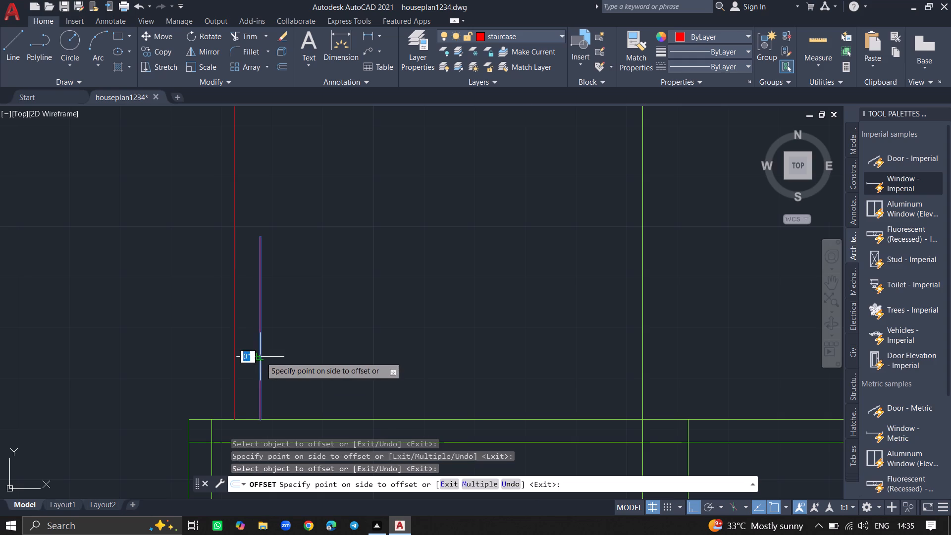
left_click(292, 361)
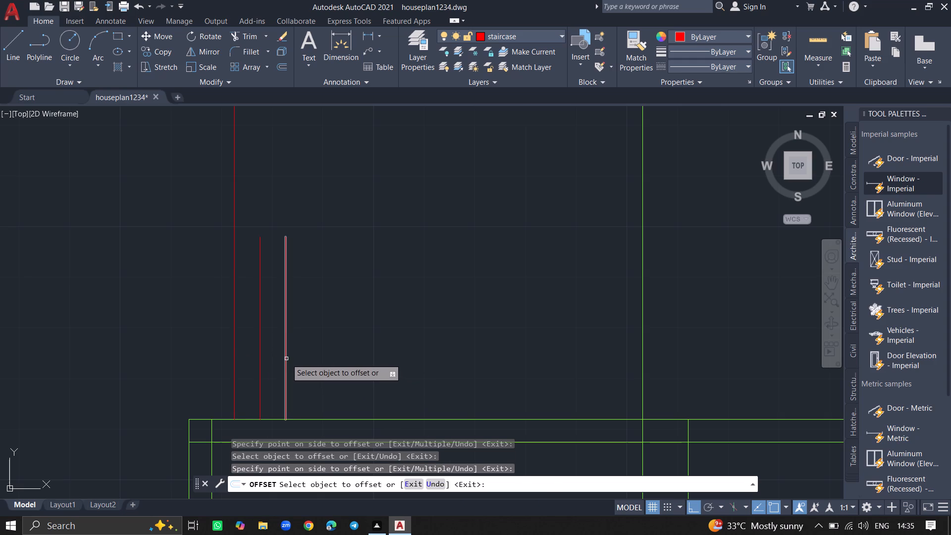
left_click_drag(286, 359, 323, 360)
left_click(323, 360)
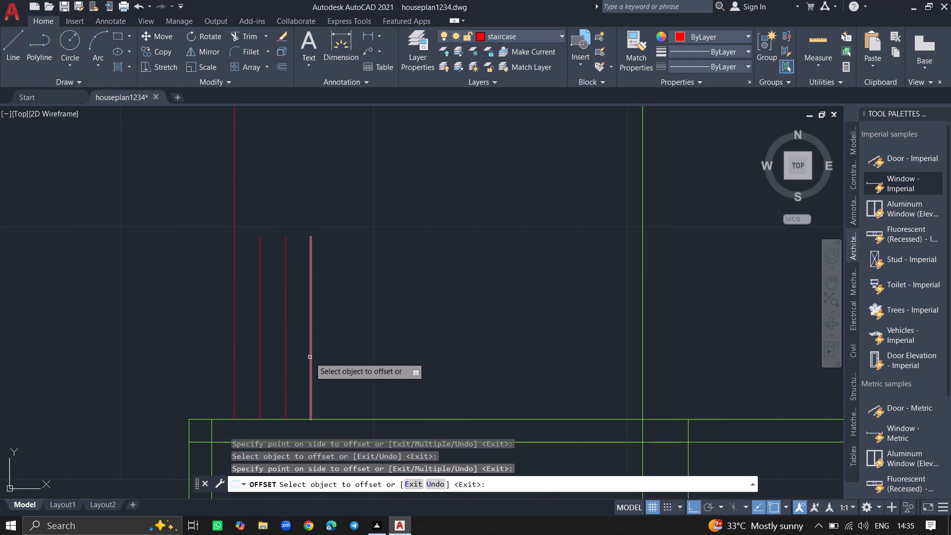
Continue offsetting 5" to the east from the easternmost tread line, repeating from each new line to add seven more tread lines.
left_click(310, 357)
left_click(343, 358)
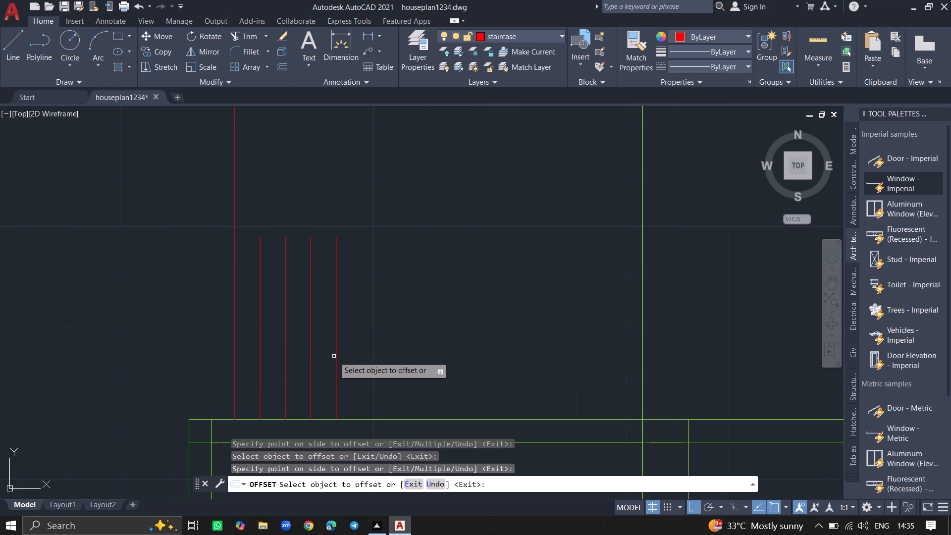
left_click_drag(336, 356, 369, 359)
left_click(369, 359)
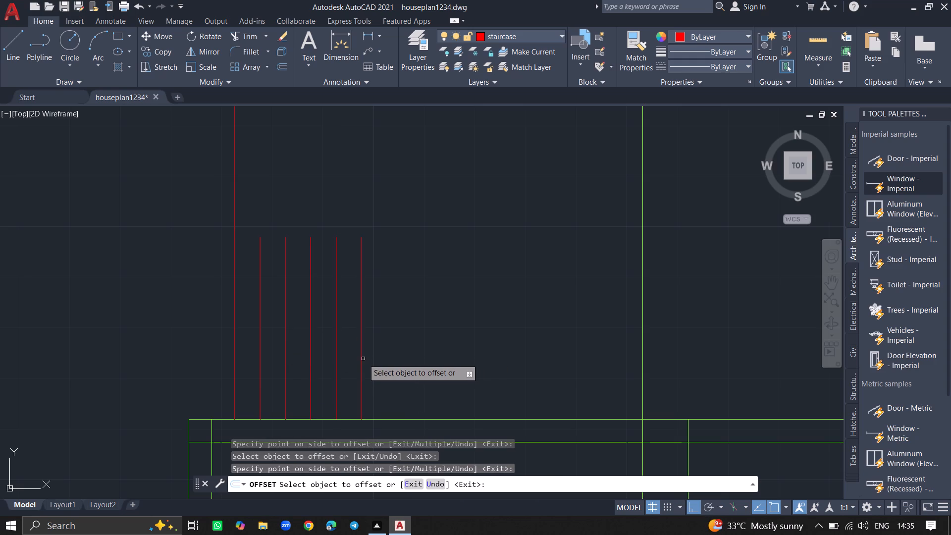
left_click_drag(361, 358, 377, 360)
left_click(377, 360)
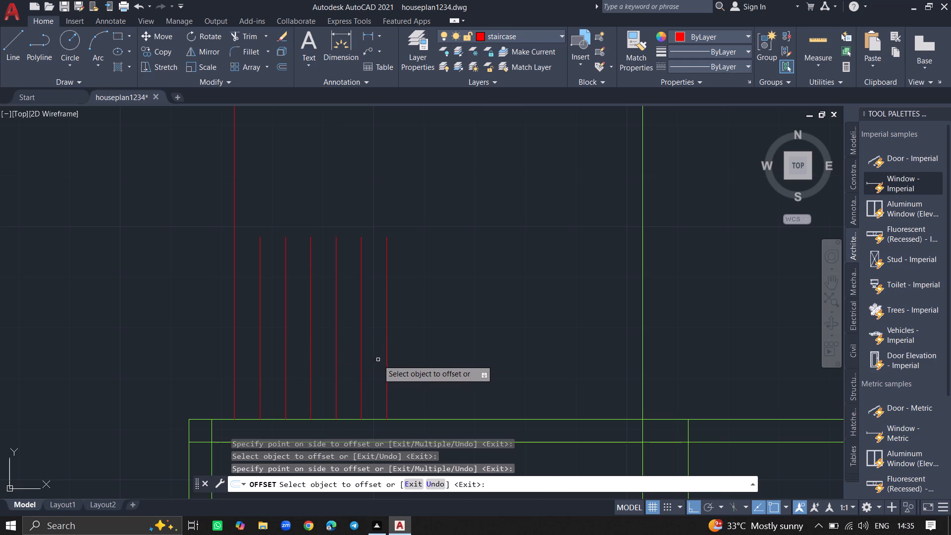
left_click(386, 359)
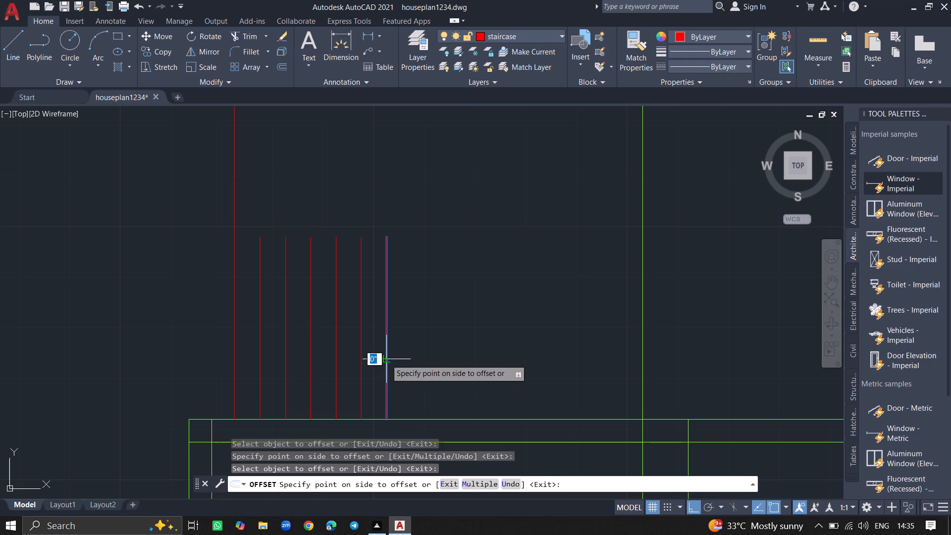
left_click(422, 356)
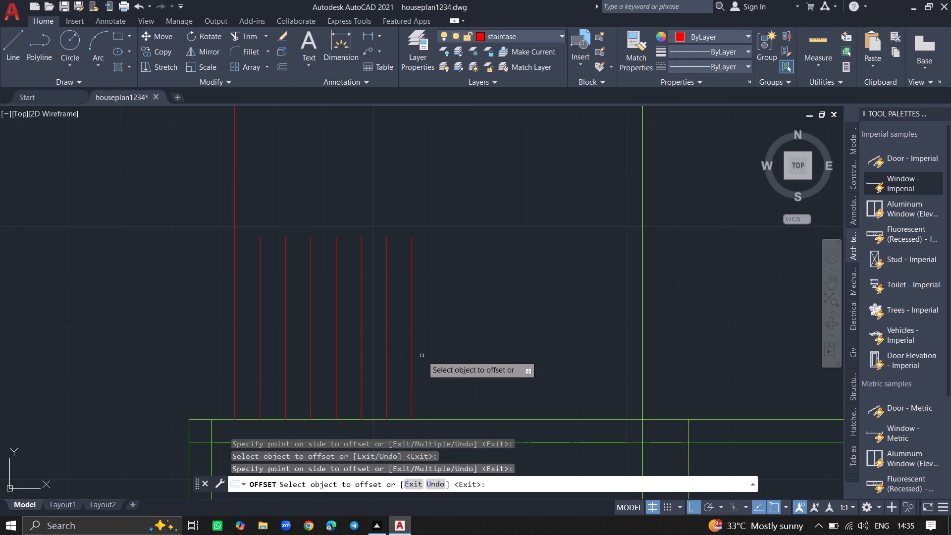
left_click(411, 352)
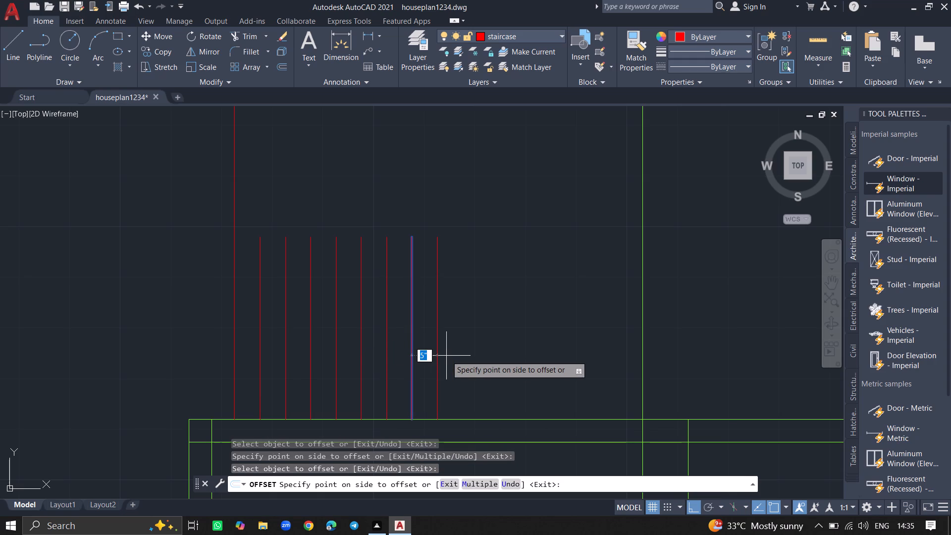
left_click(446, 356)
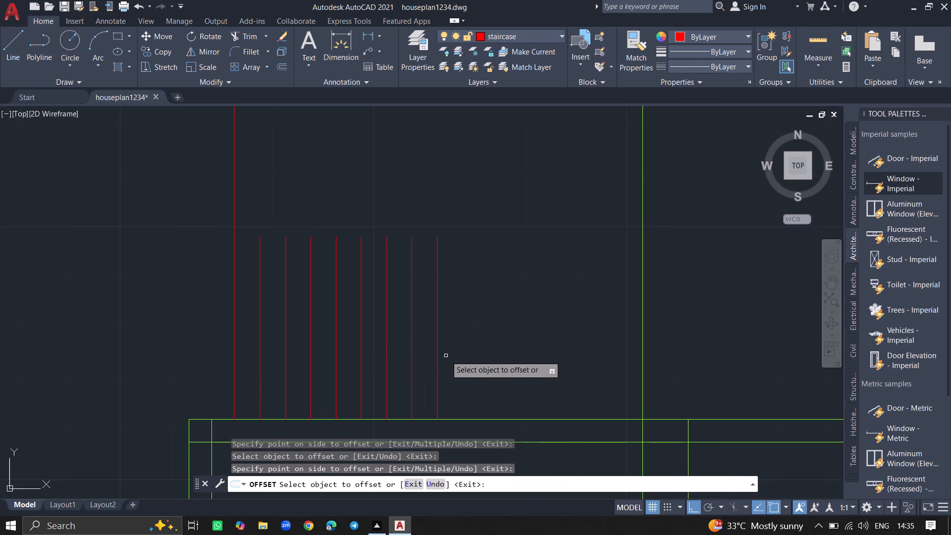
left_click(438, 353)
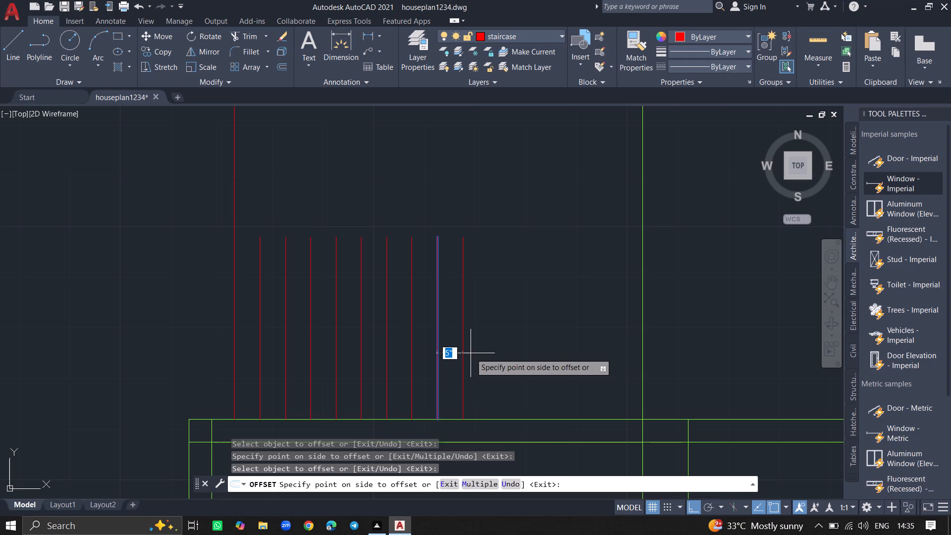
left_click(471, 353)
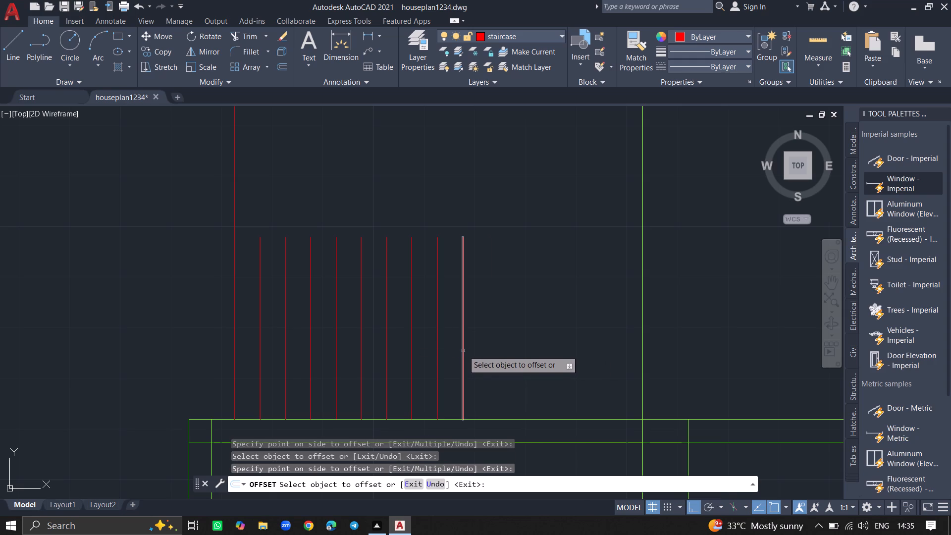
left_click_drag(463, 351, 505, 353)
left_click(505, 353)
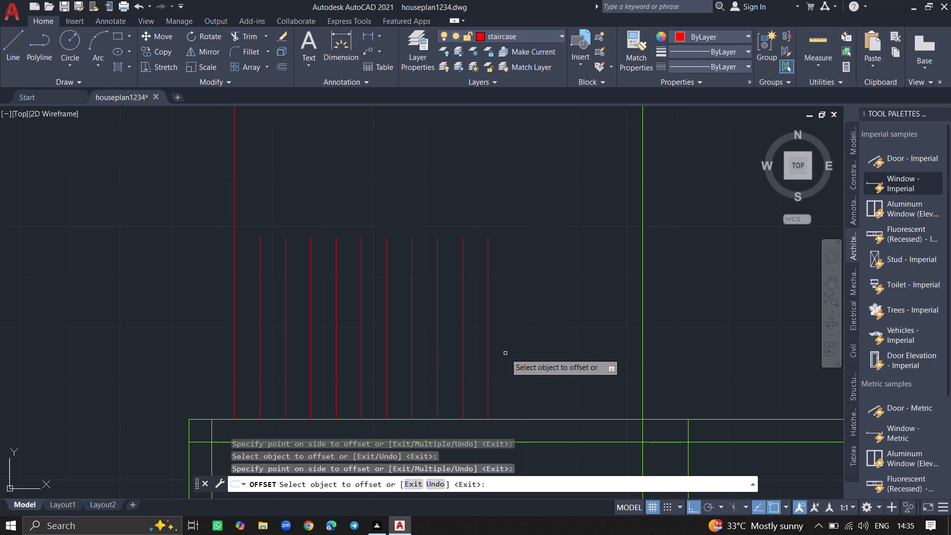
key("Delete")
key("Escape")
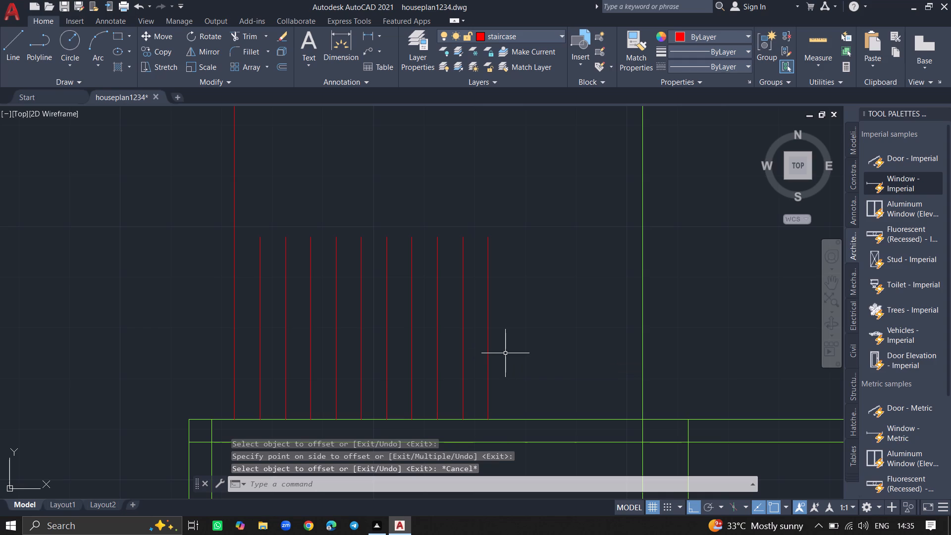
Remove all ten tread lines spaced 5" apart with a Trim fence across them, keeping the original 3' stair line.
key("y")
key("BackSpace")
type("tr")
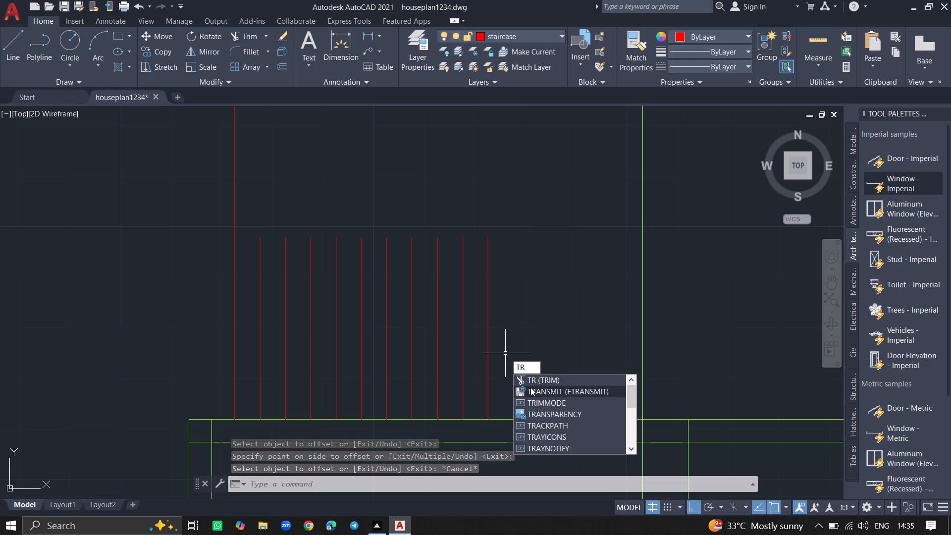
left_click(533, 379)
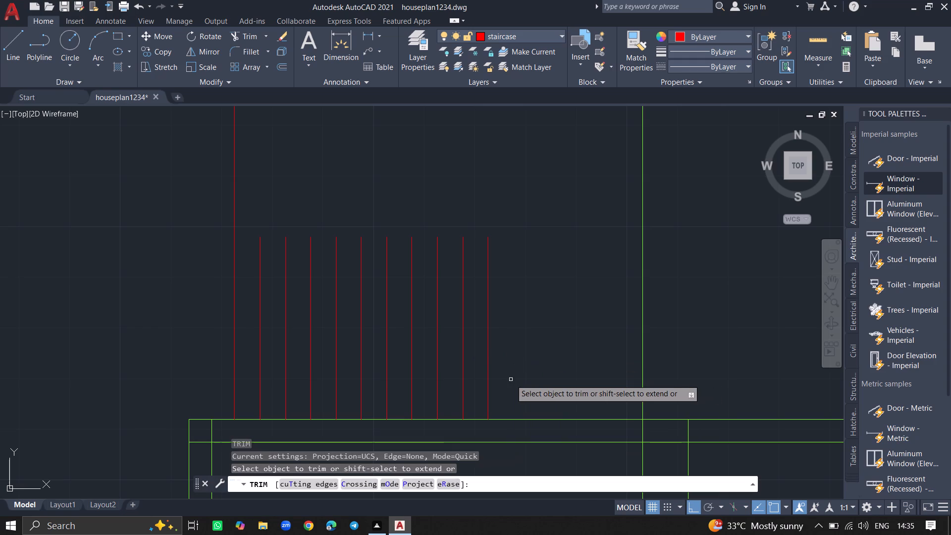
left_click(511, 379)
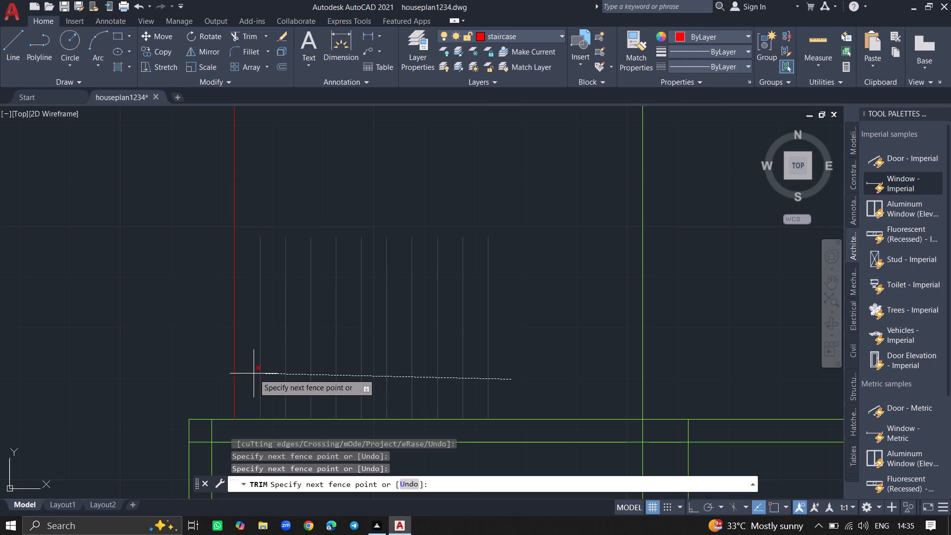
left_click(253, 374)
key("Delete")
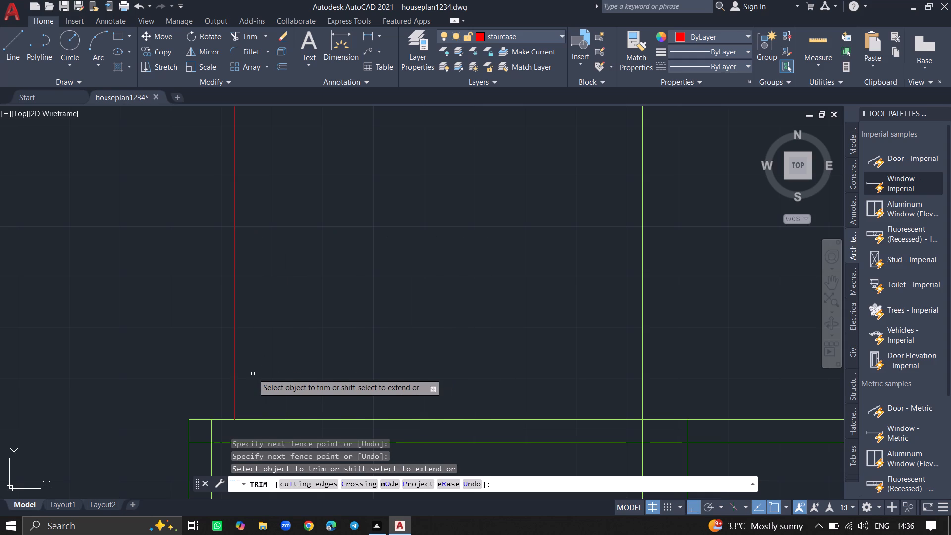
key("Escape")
Offset the 3' stair line 7" to the east, repeating from each new line to make five tread lines.
type("offset")
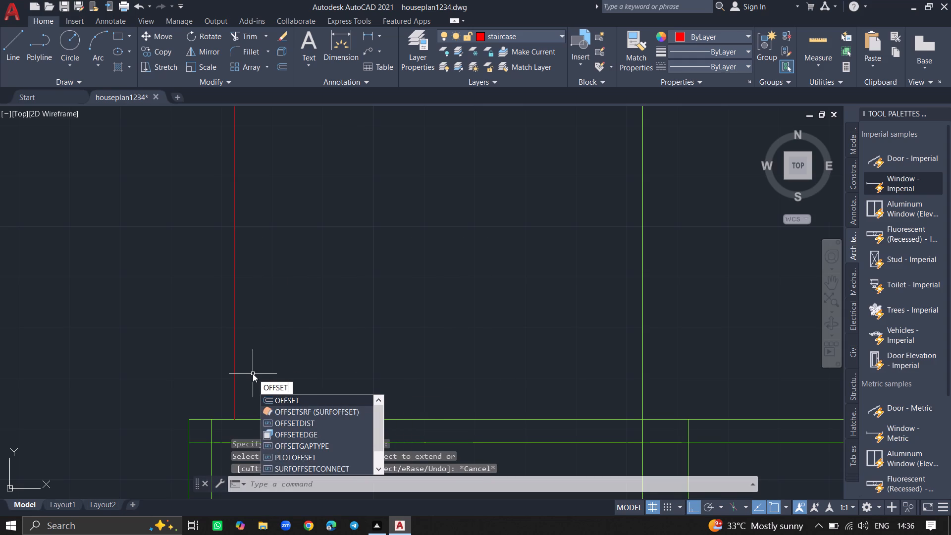
key("Return")
key("7")
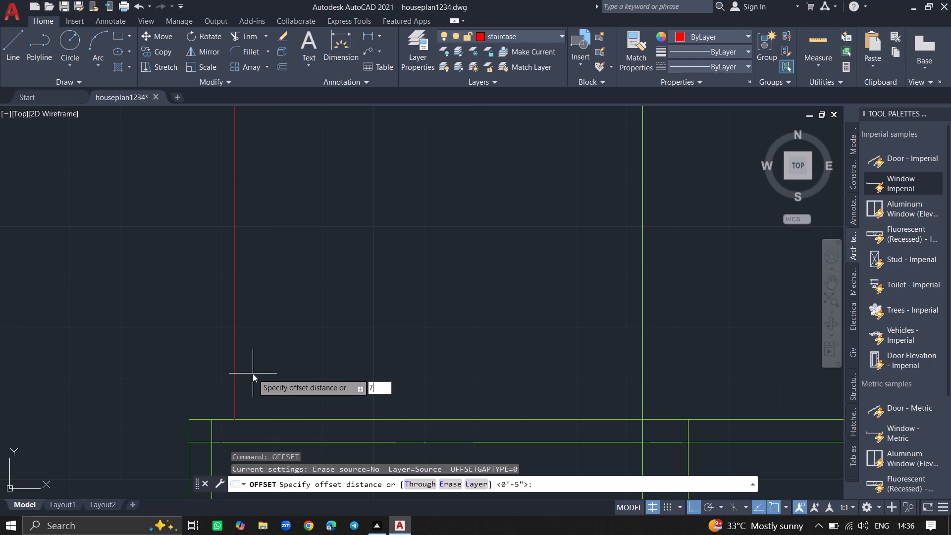
key("shift+quotedbl")
key("Return")
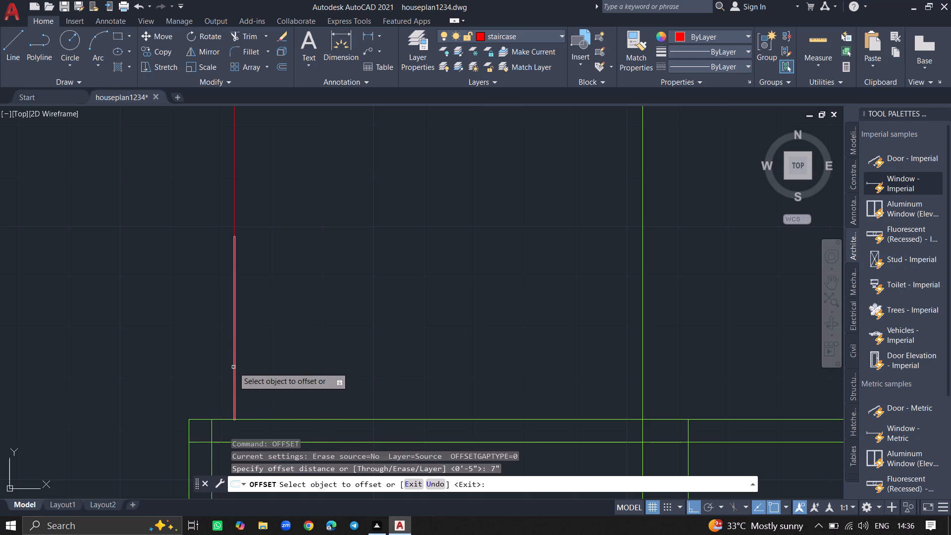
left_click(233, 367)
left_click(272, 369)
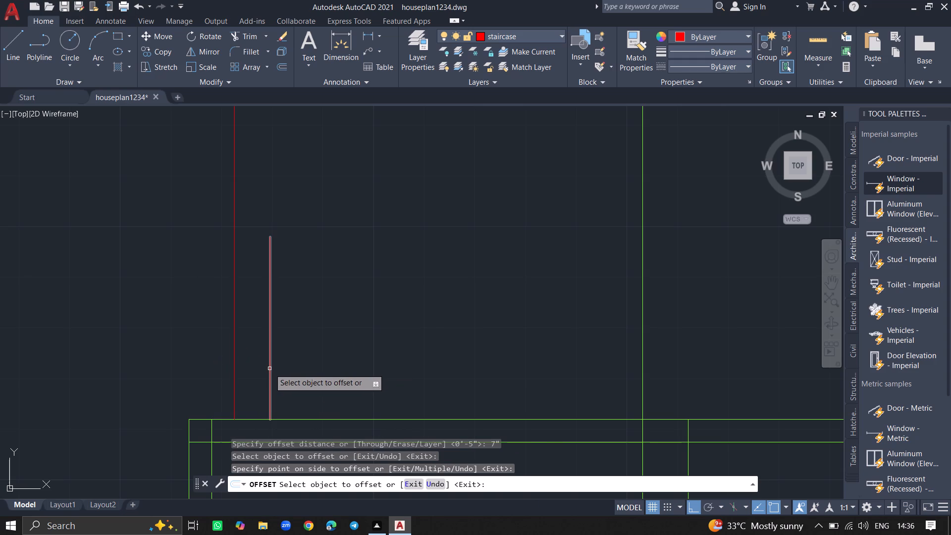
left_click_drag(269, 369, 334, 371)
left_click(334, 371)
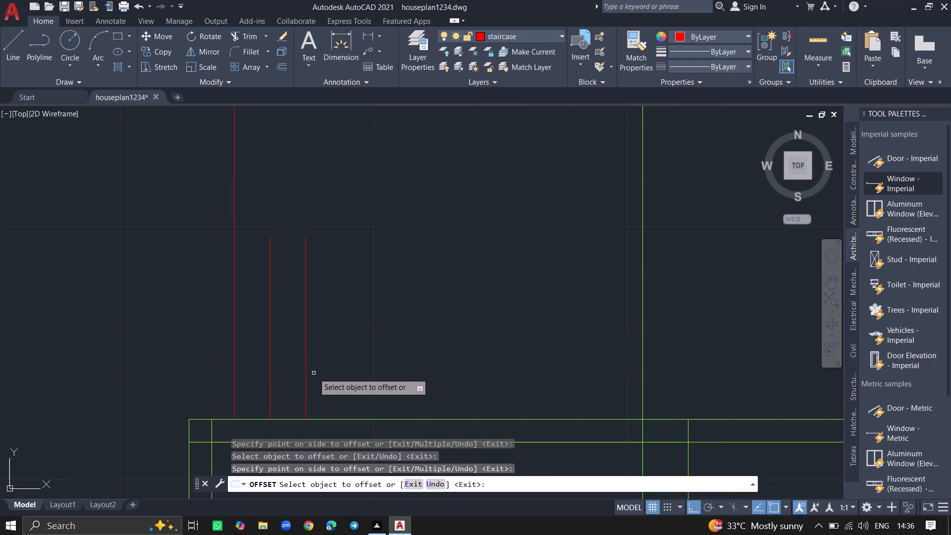
left_click(305, 374)
left_click(366, 377)
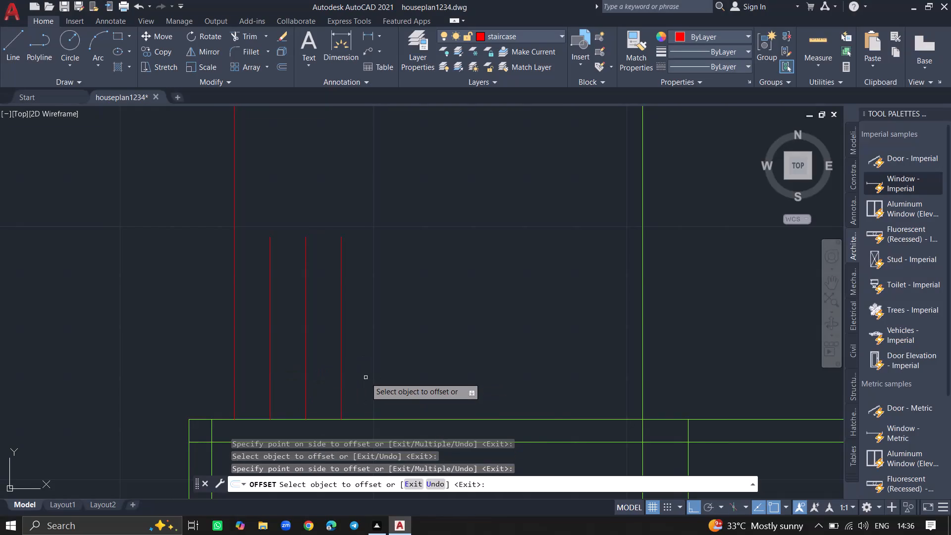
left_click_drag(340, 374, 372, 375)
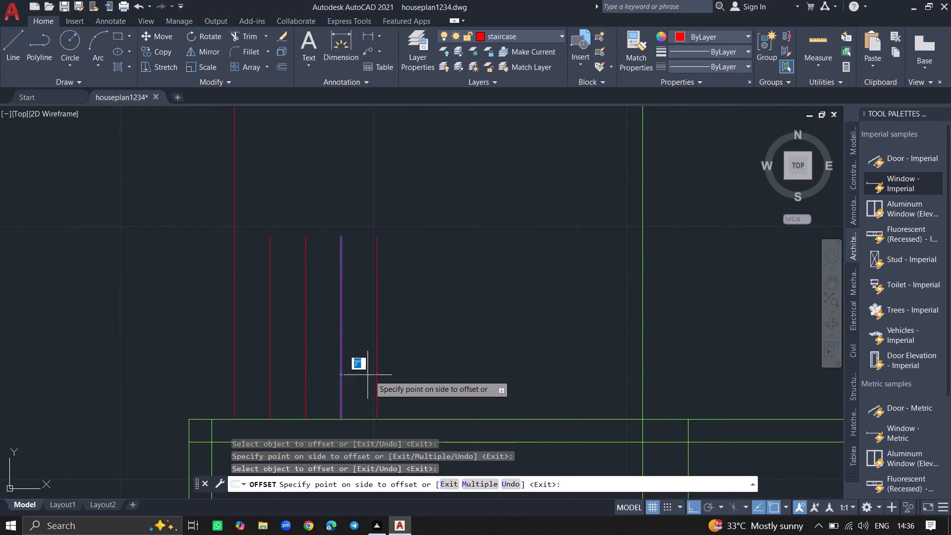
left_click_drag(372, 375, 377, 376)
left_click(377, 376)
left_click(377, 376)
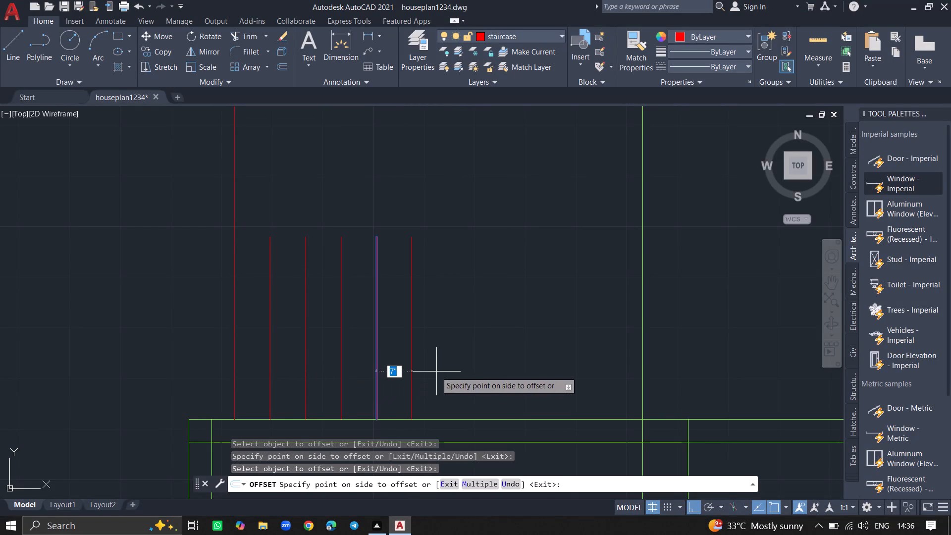
left_click(436, 372)
Continue the 7" offsets eastward from the fifth tread line, repeating from each new line to add six more treads.
left_click(411, 368)
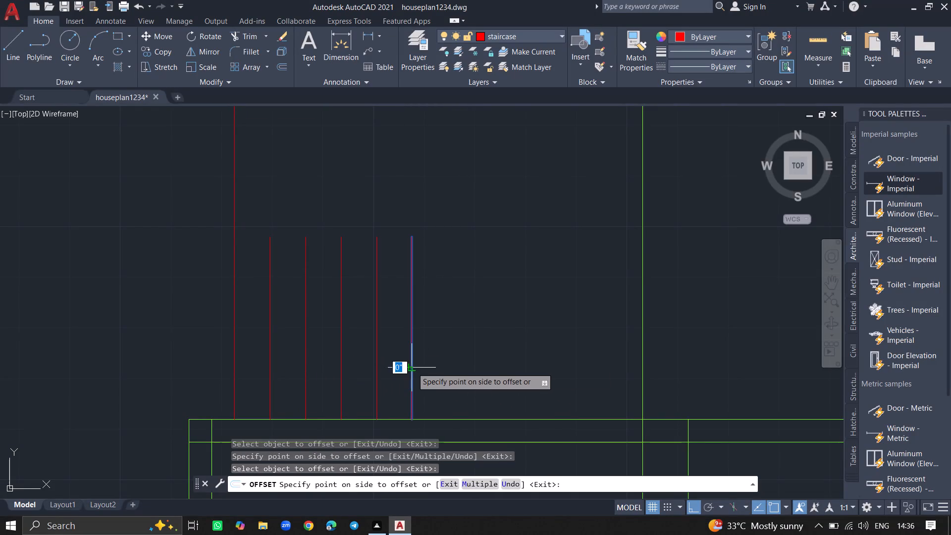
left_click(479, 364)
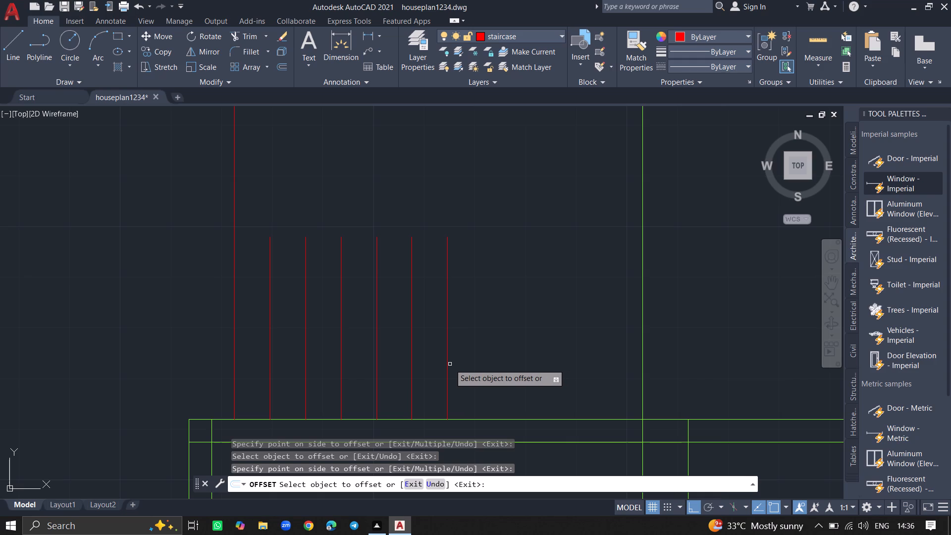
left_click(448, 364)
left_click(497, 364)
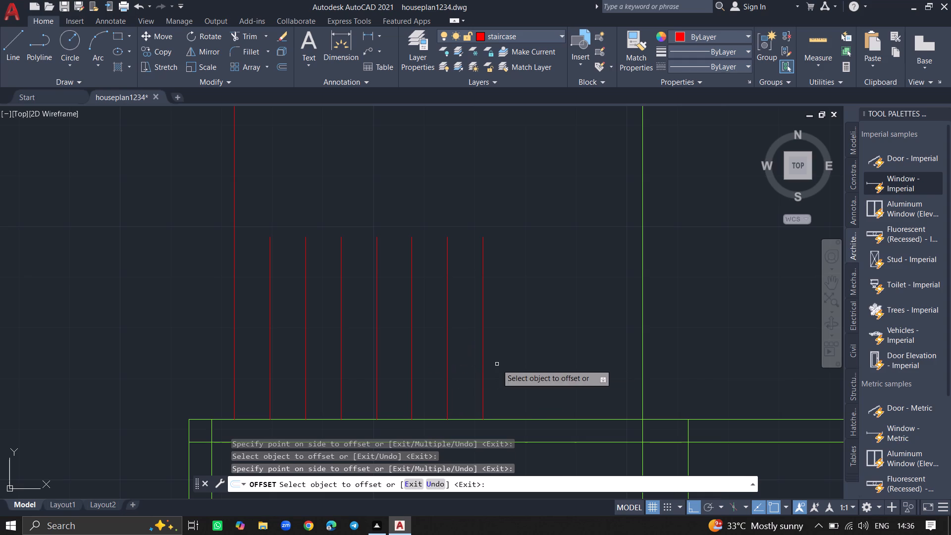
left_click(482, 364)
left_click(553, 367)
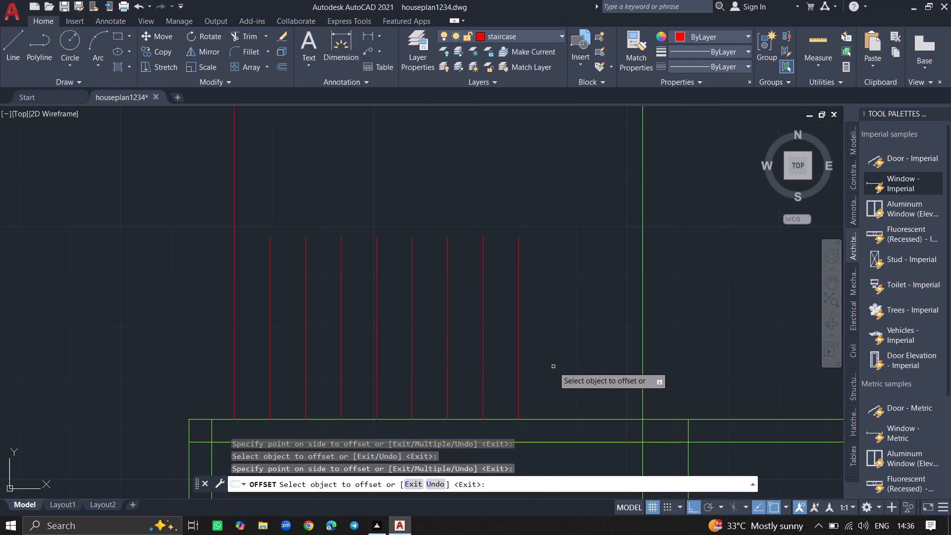
left_click(519, 369)
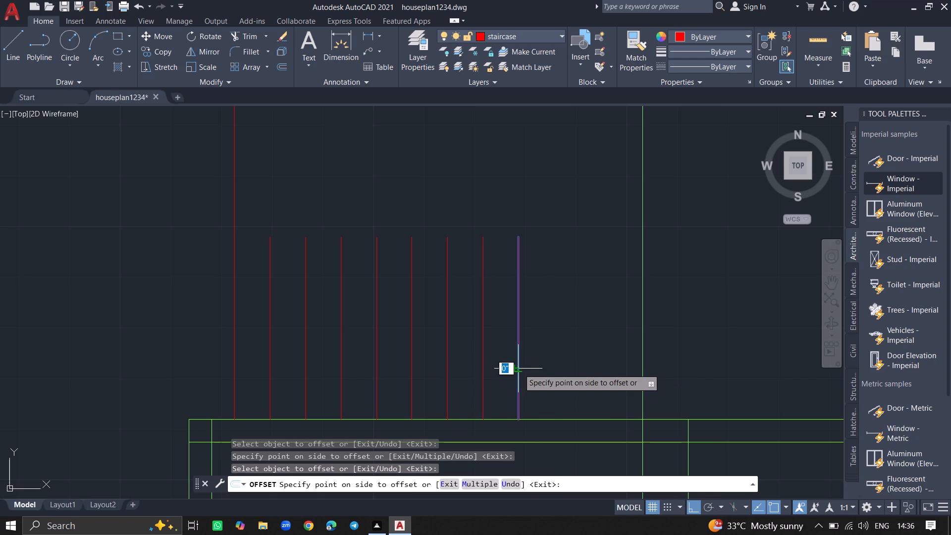
left_click(548, 365)
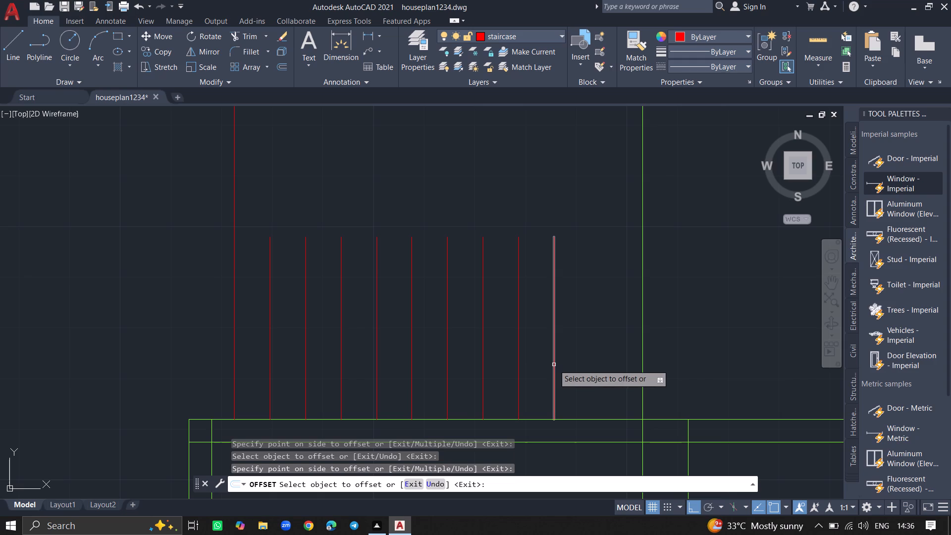
left_click(554, 365)
left_click(603, 362)
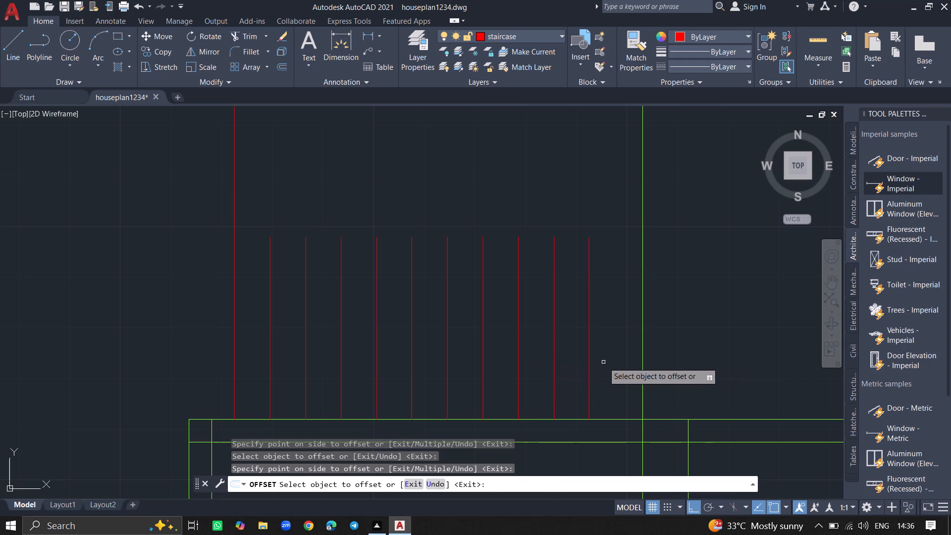
left_click_drag(588, 362, 628, 361)
left_click(628, 361)
scroll(628, 361, "down", 4, "ctrl")
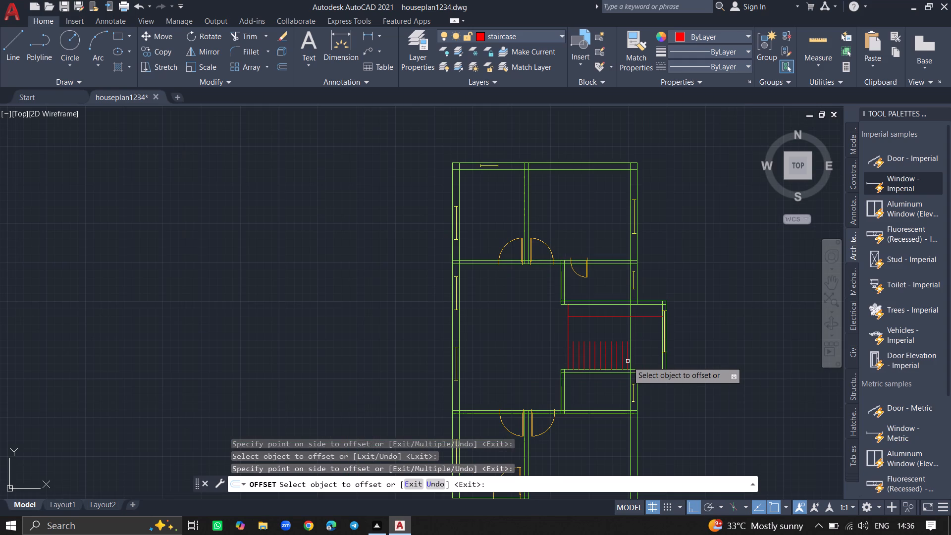
scroll(624, 330, "up", 3, "ctrl")
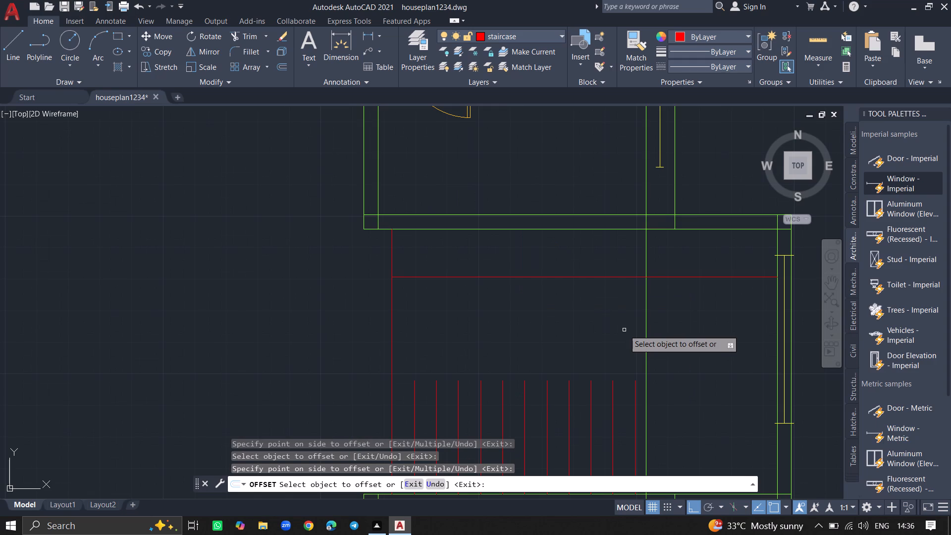
key("Return")
Draw a 3' vertical stair line southward from the room's north wall, aligned with the westernmost tread of the lower flight.
type("line")
key("Return")
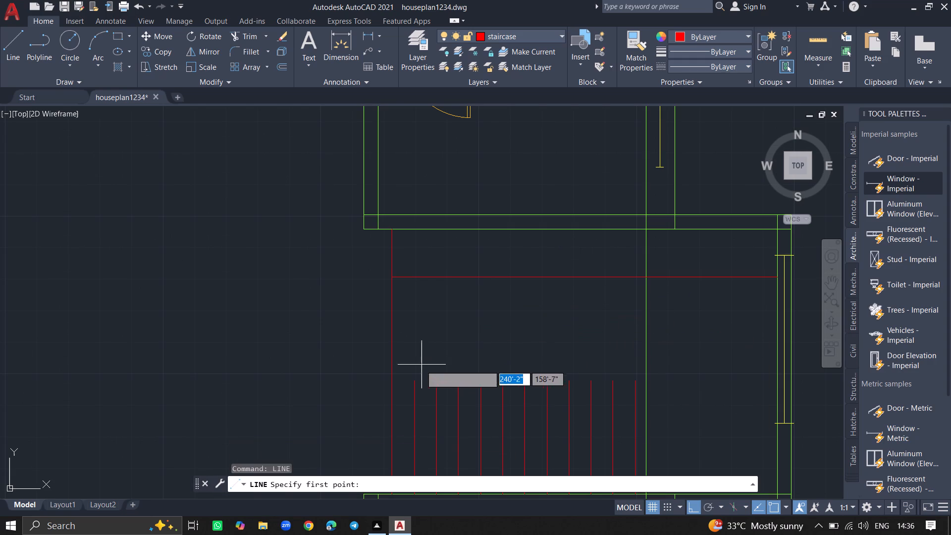
left_click(414, 230)
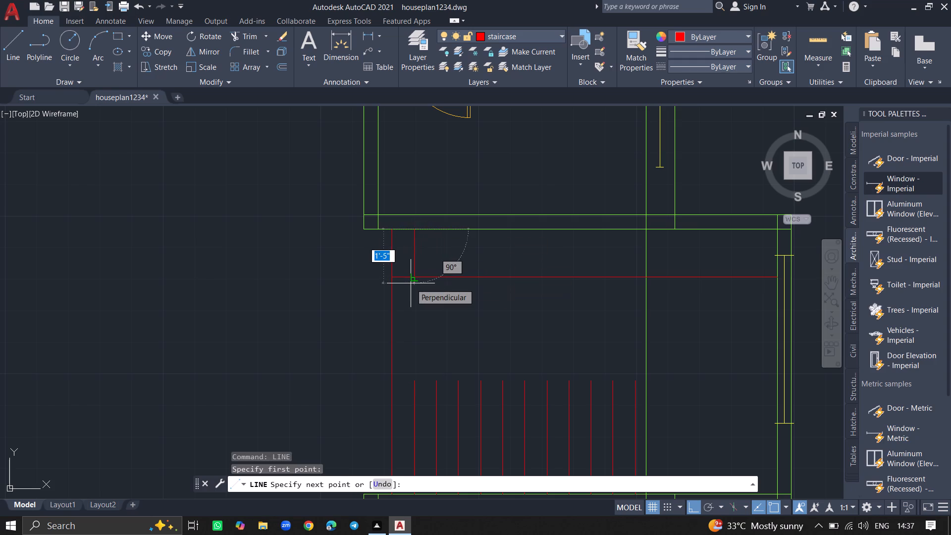
type("3'")
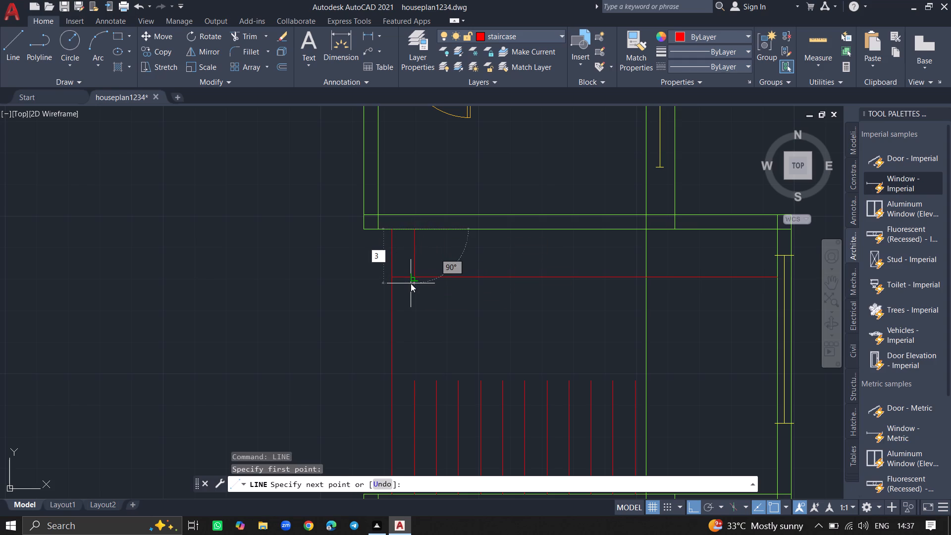
key("Return")
key("Return")
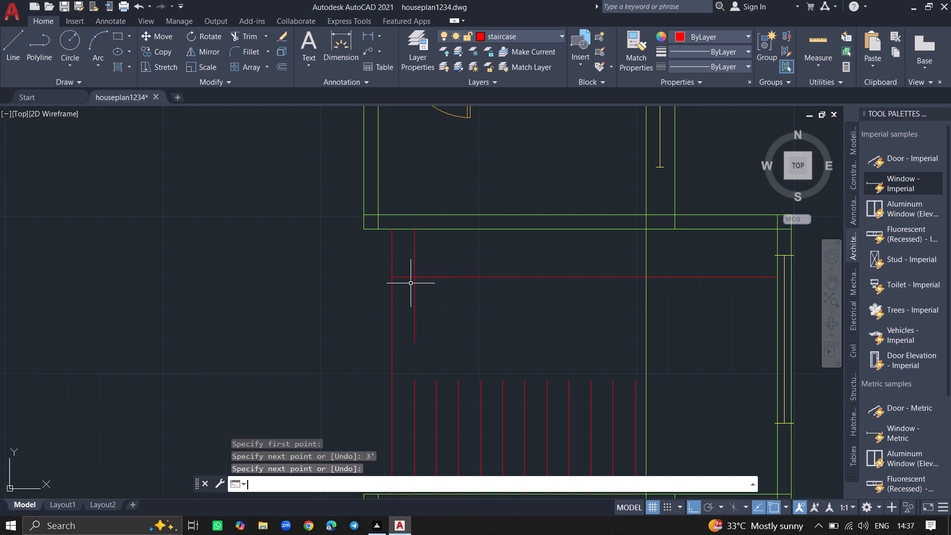
Offset the new 3' stair line 7" to the east, repeating from each new line to make five upper-flight tread lines.
type("offset")
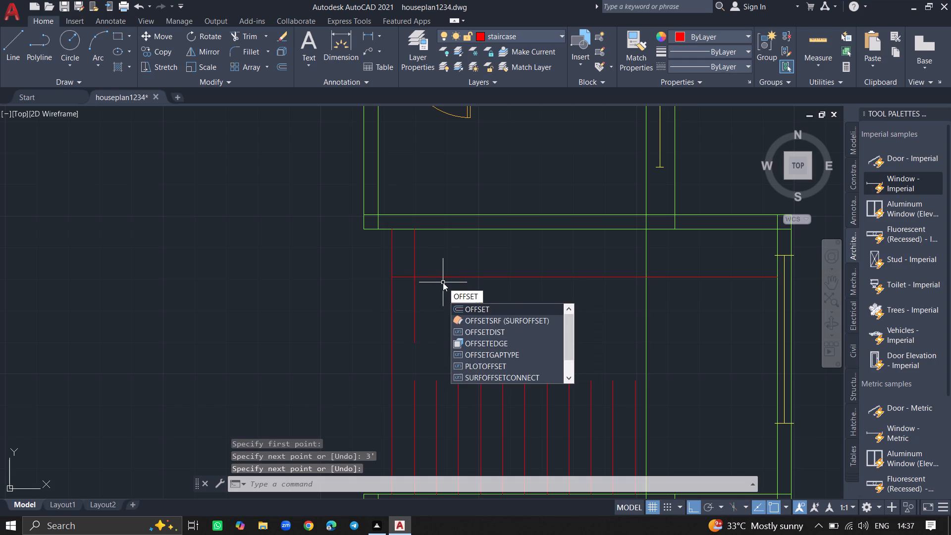
key("Return")
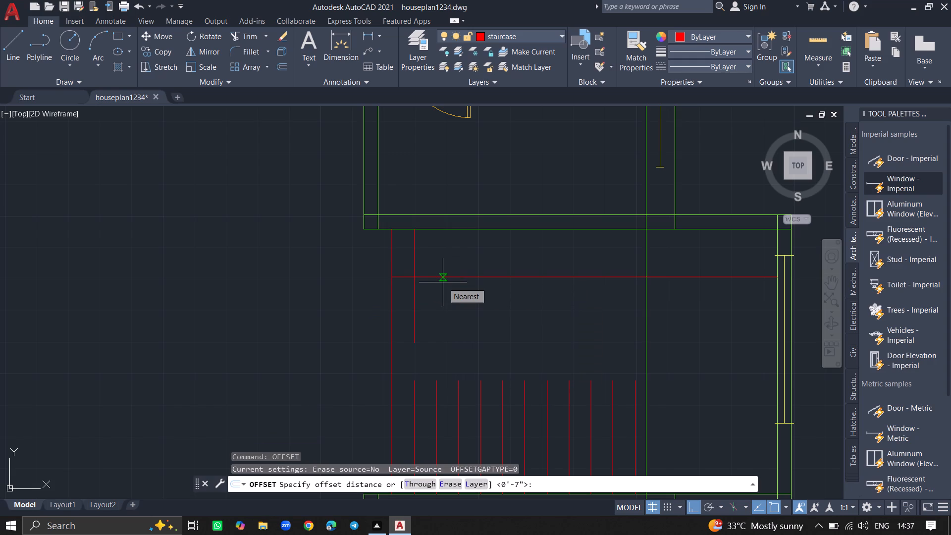
key("Return")
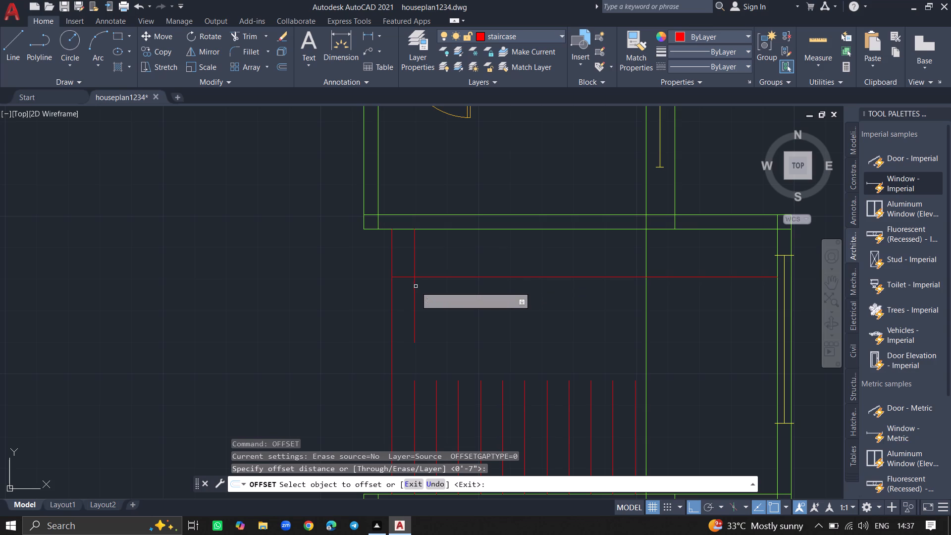
left_click(416, 287)
left_click(449, 292)
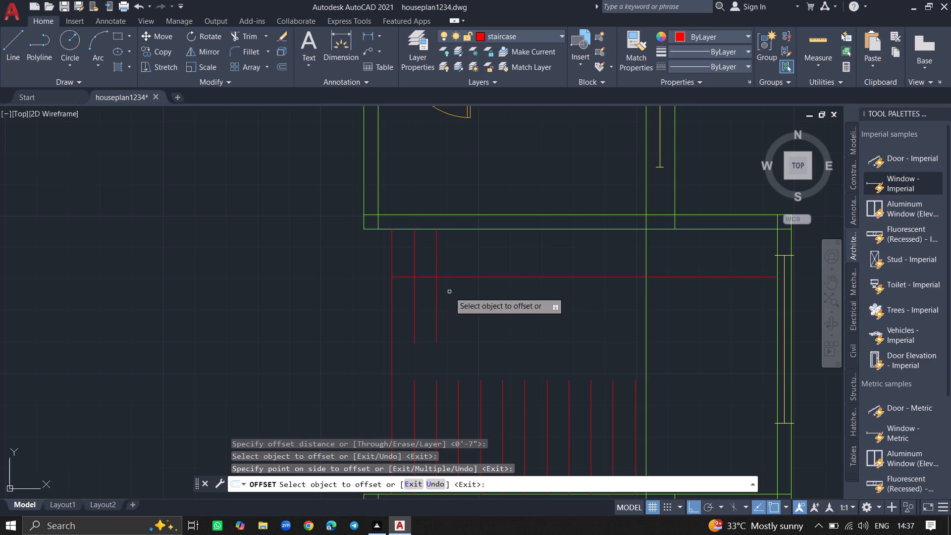
left_click(437, 295)
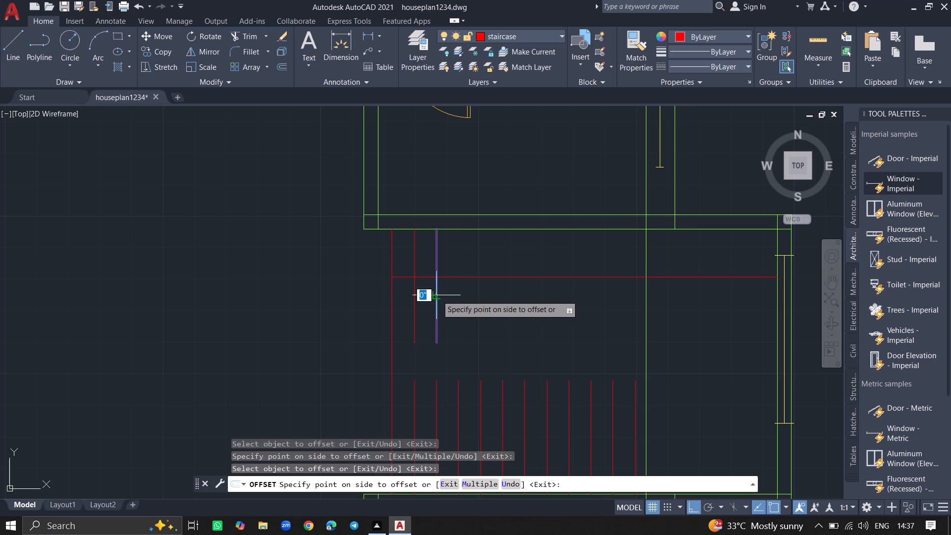
left_click(479, 296)
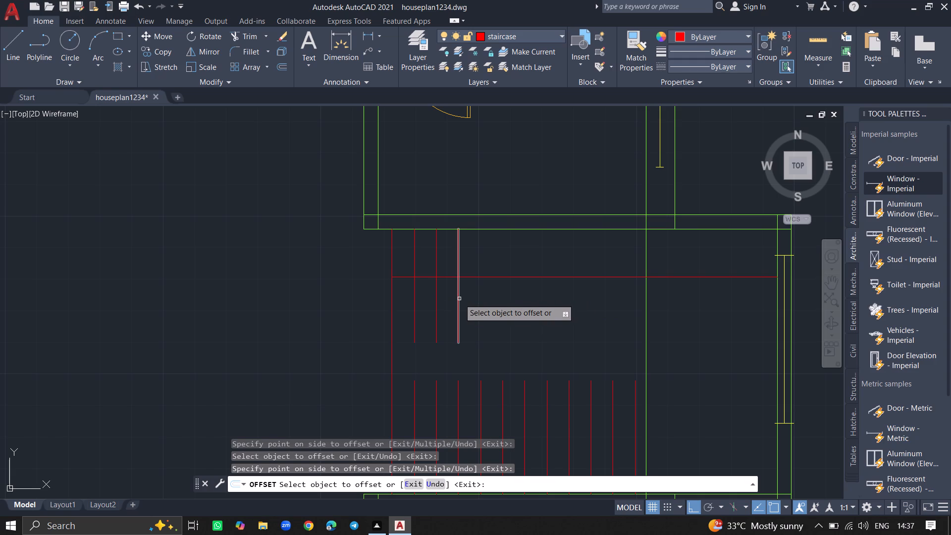
left_click(459, 299)
left_click(502, 309)
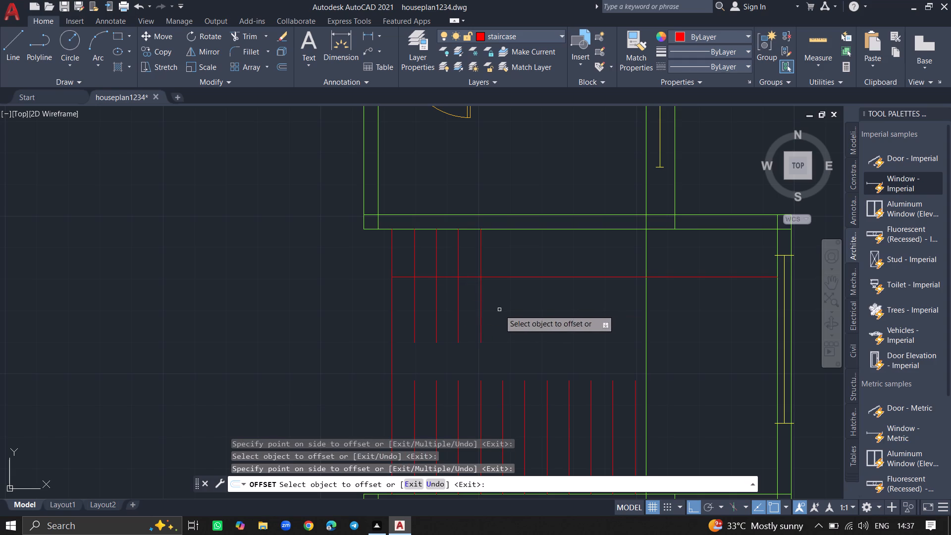
left_click(479, 324)
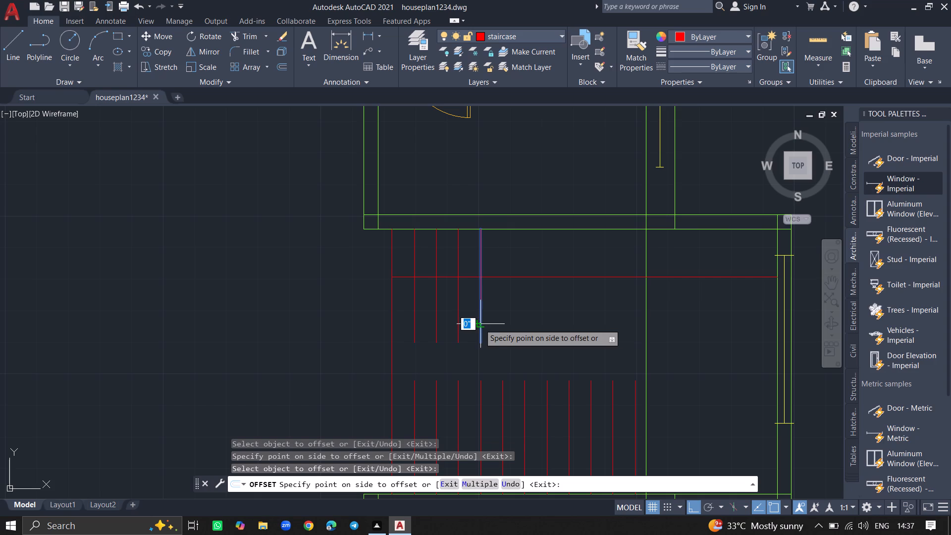
left_click(520, 324)
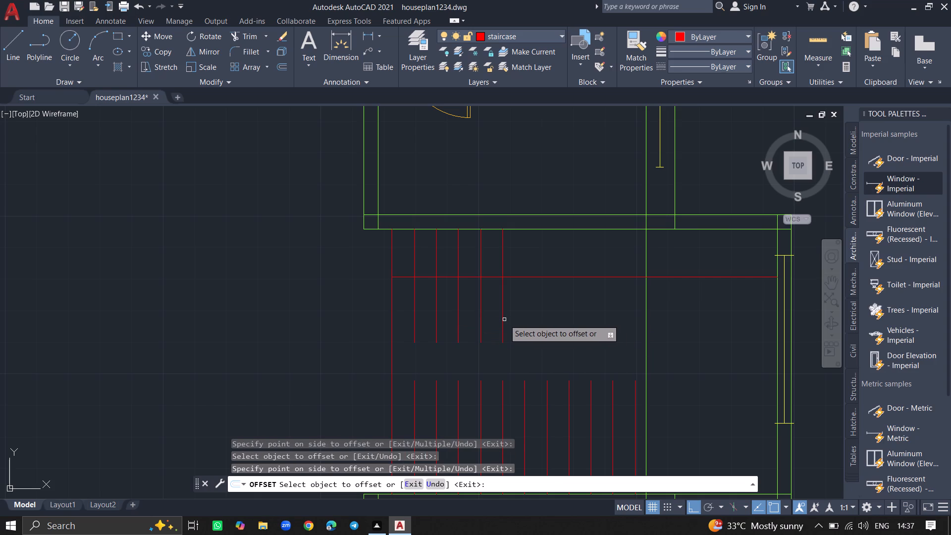
left_click(503, 320)
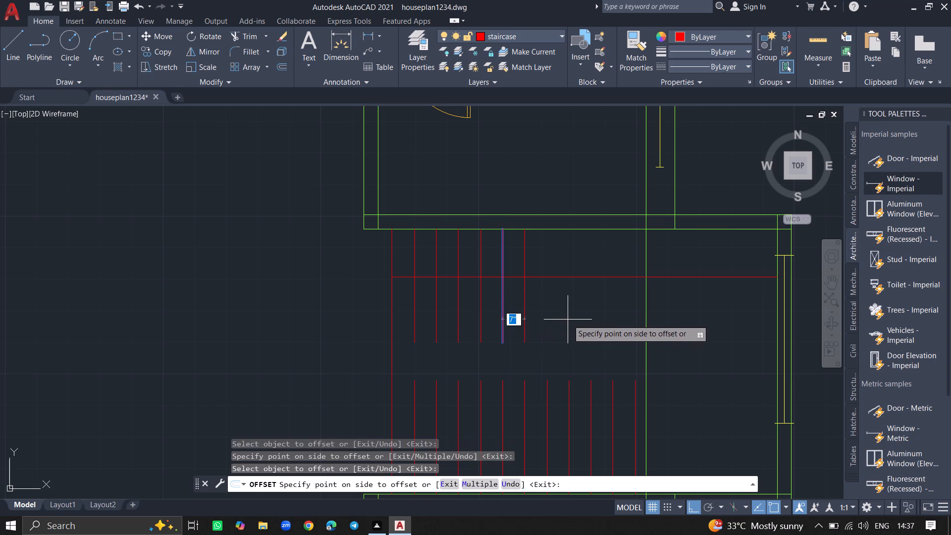
left_click(568, 320)
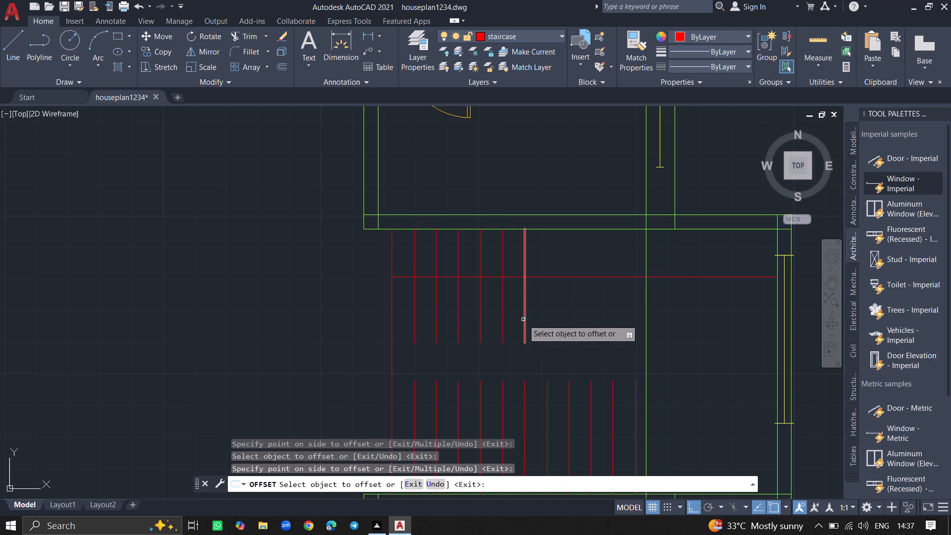
Continue the 7" offsets eastward in the upper flight, repeating from each new line to add five more tread lines.
left_click(523, 320)
left_click(565, 316)
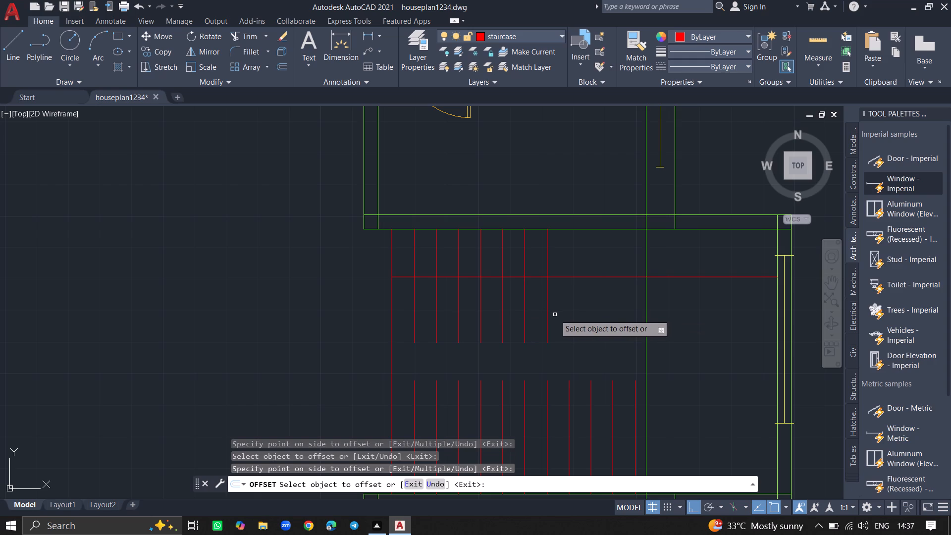
left_click(548, 313)
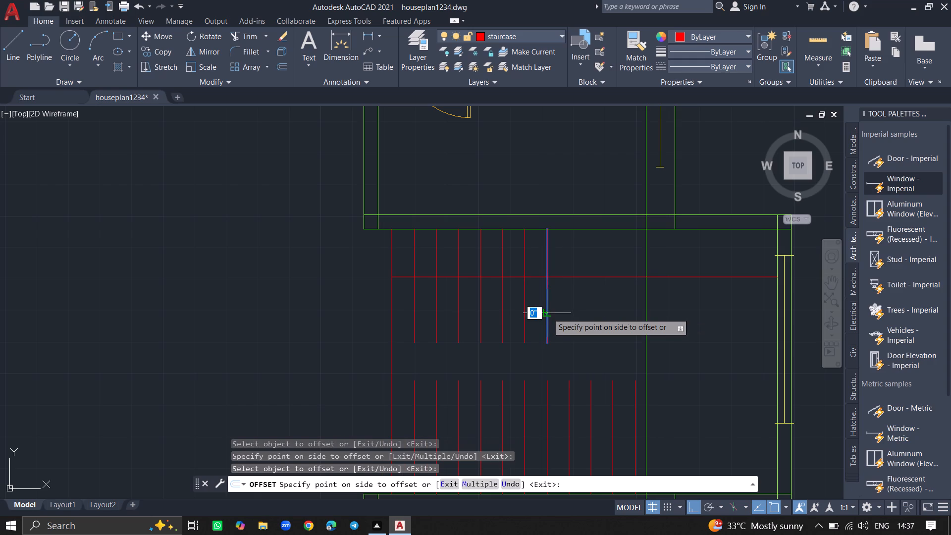
left_click(568, 315)
left_click(568, 315)
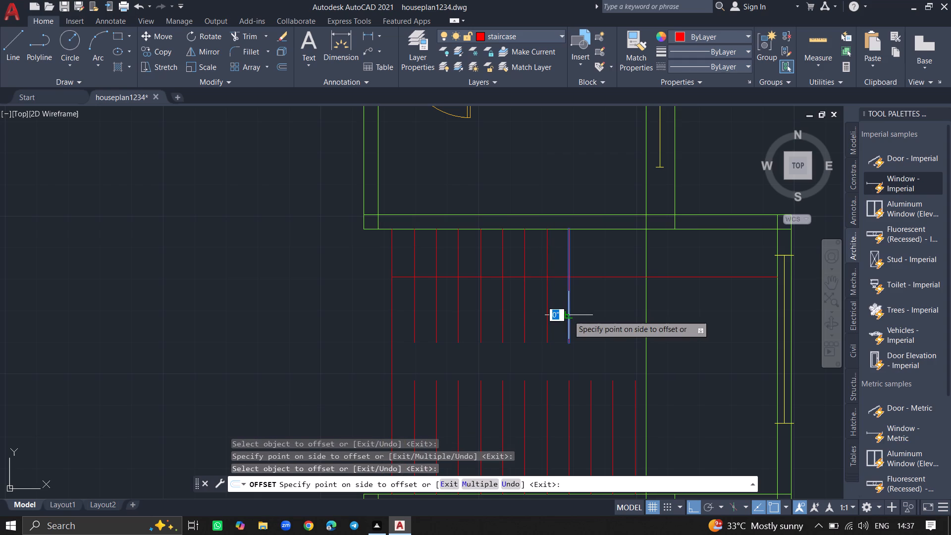
left_click(615, 316)
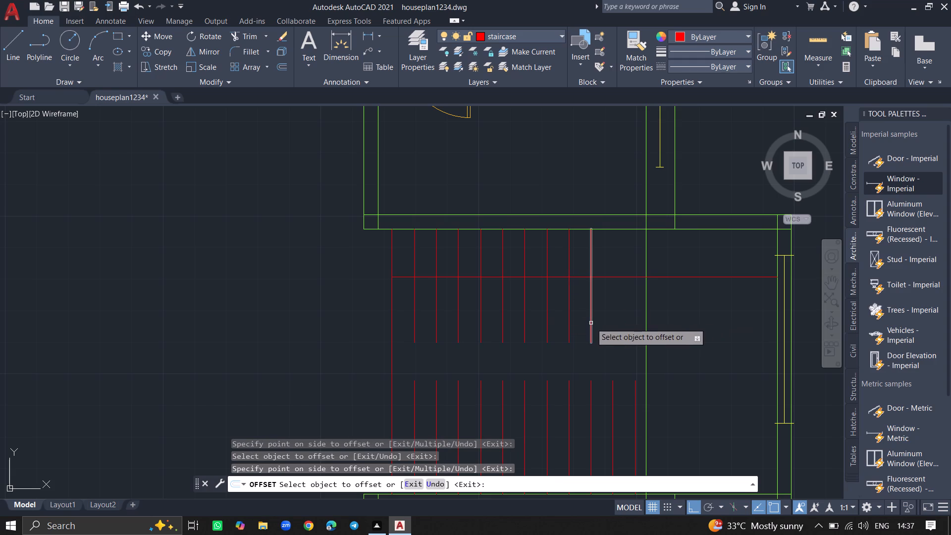
left_click(591, 323)
left_click(619, 322)
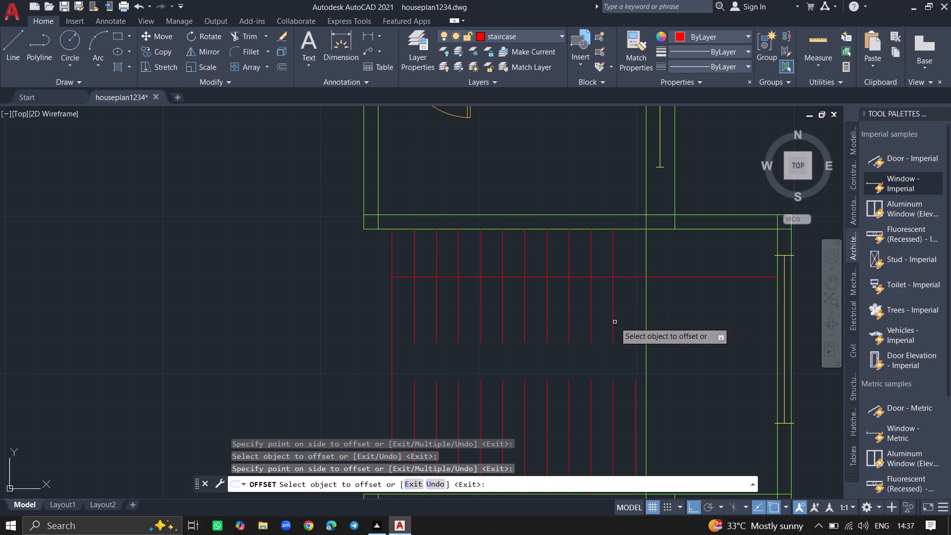
left_click(614, 322)
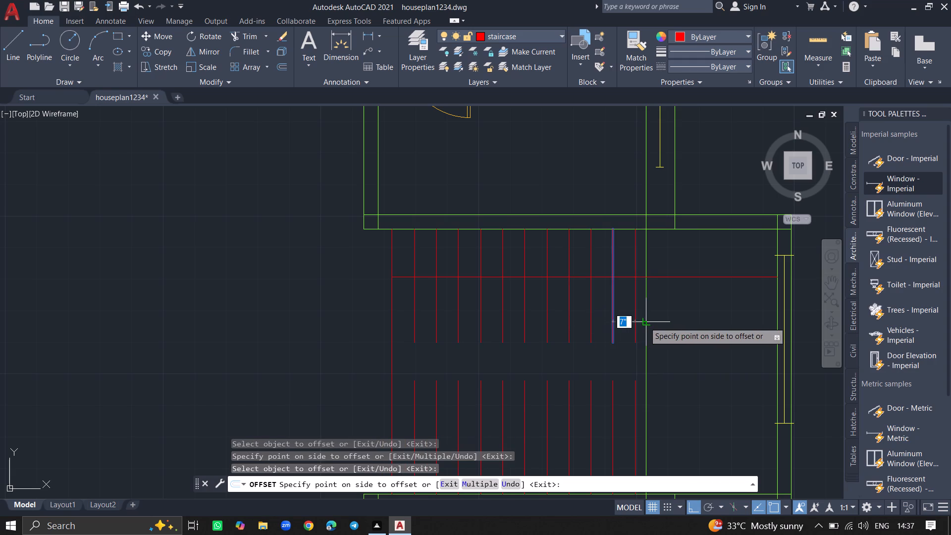
left_click(644, 322)
key("Return")
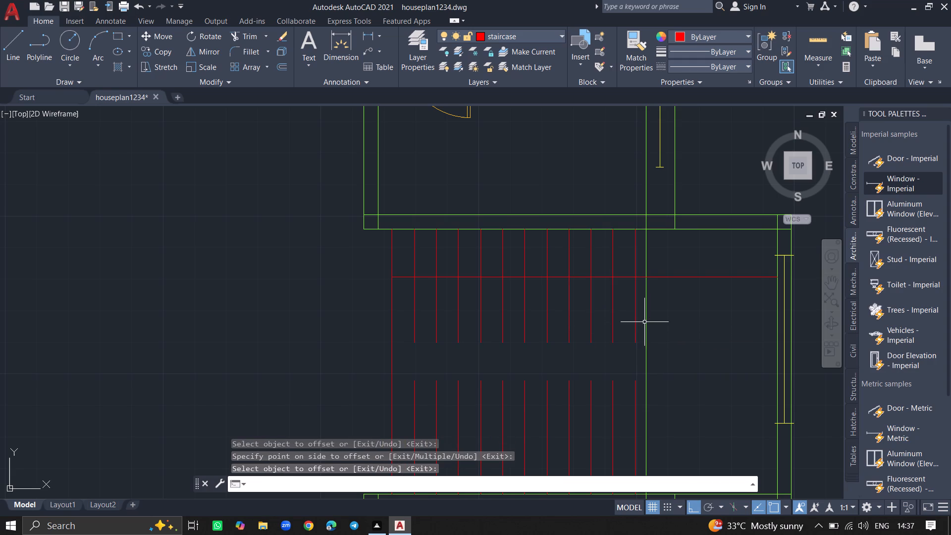
Draw a horizontal line joining the south ends of the upper-flight treads, from the westernmost to the easternmost tread.
type("line")
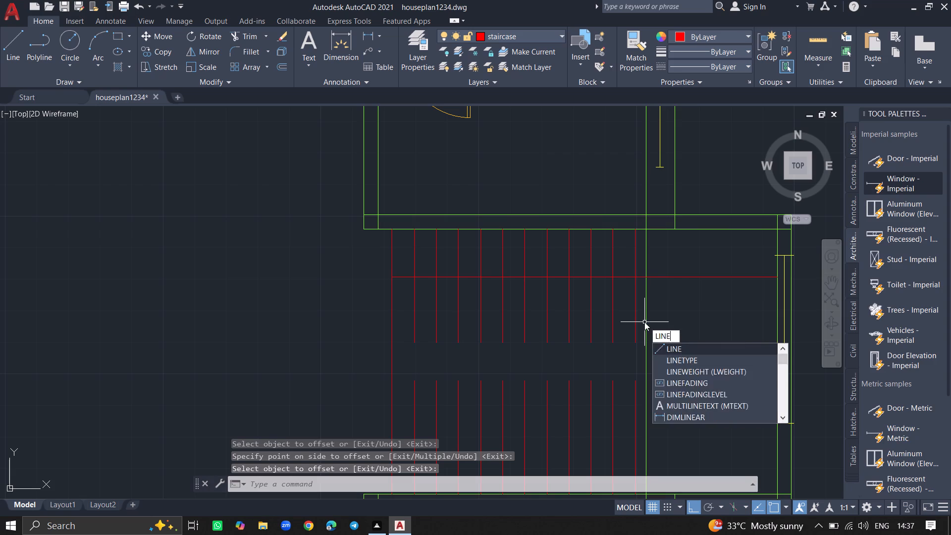
key("Return")
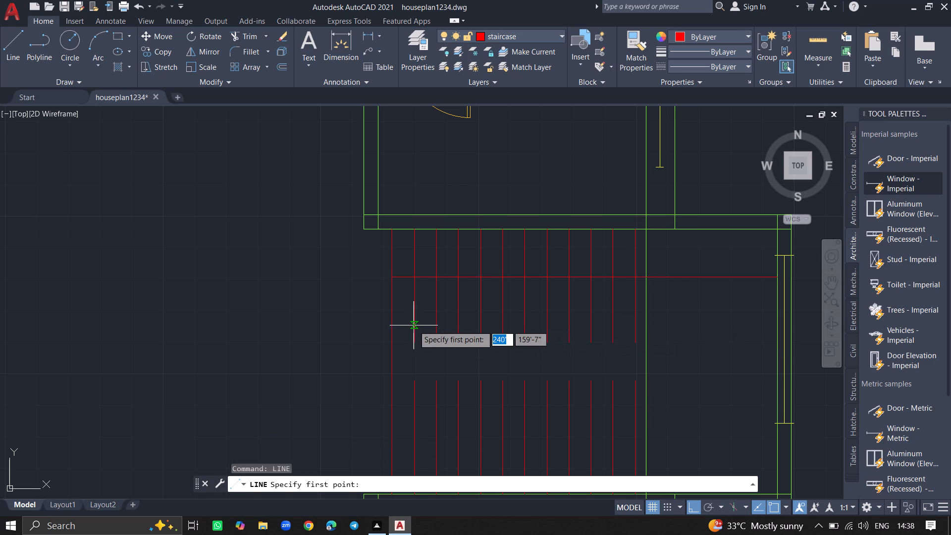
left_click(415, 346)
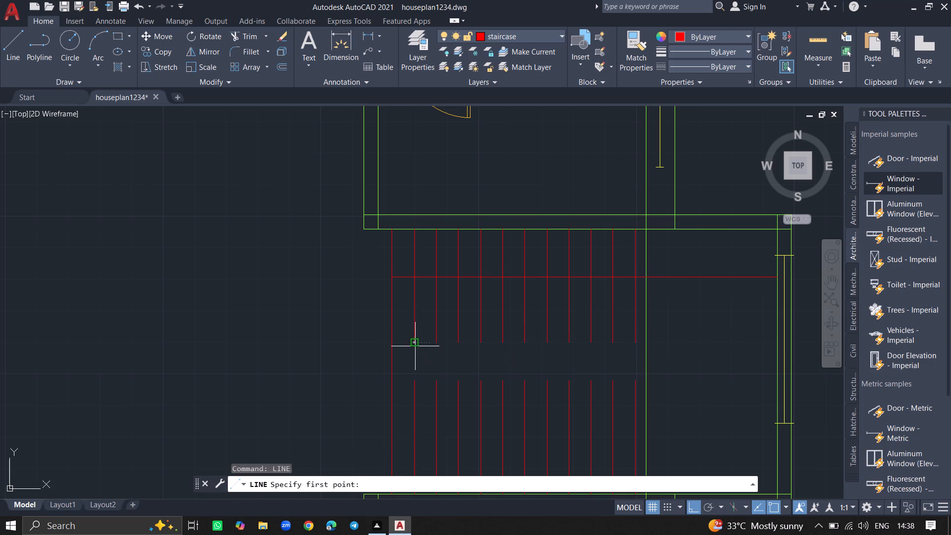
left_click(632, 348)
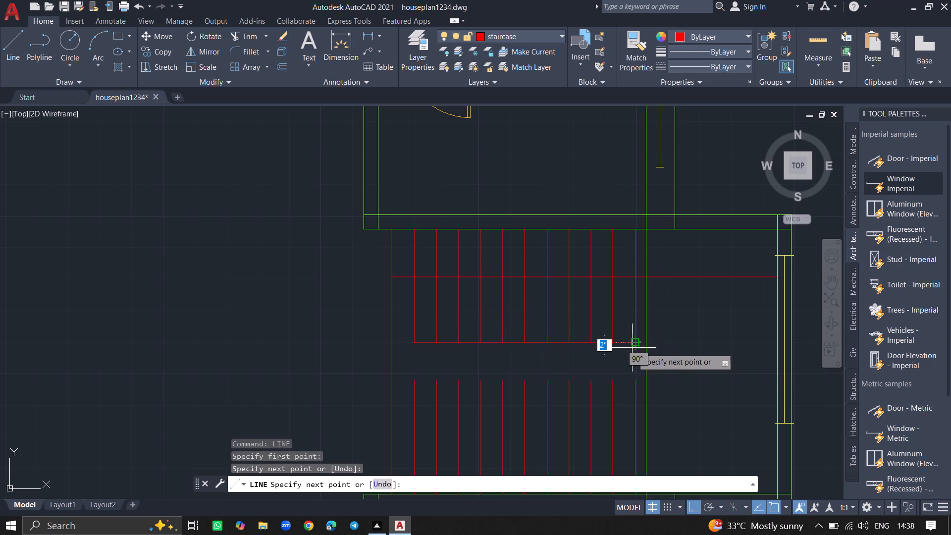
key("Return")
Draw a line along the north ends of the lower-flight treads from the easternmost tread, continuing west to the long vertical stair line.
type("line")
key("Return")
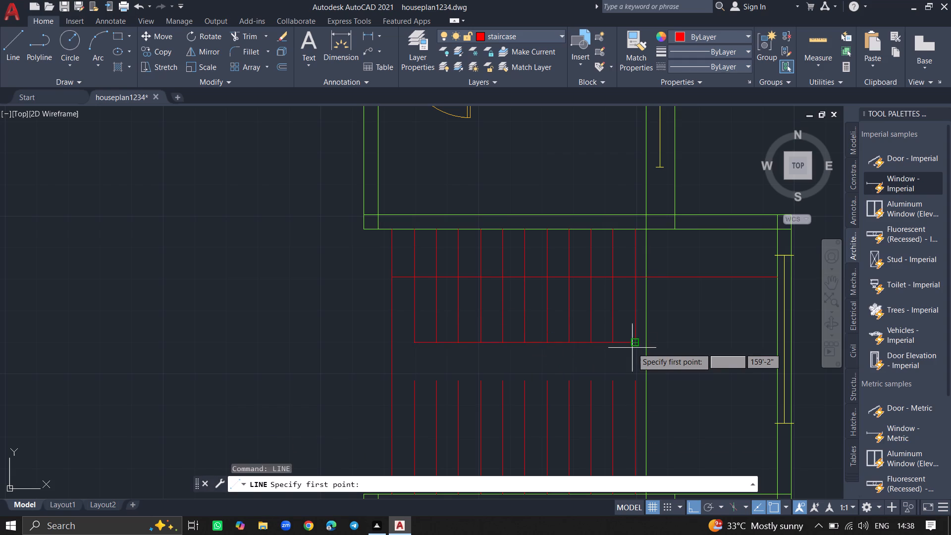
left_click(635, 386)
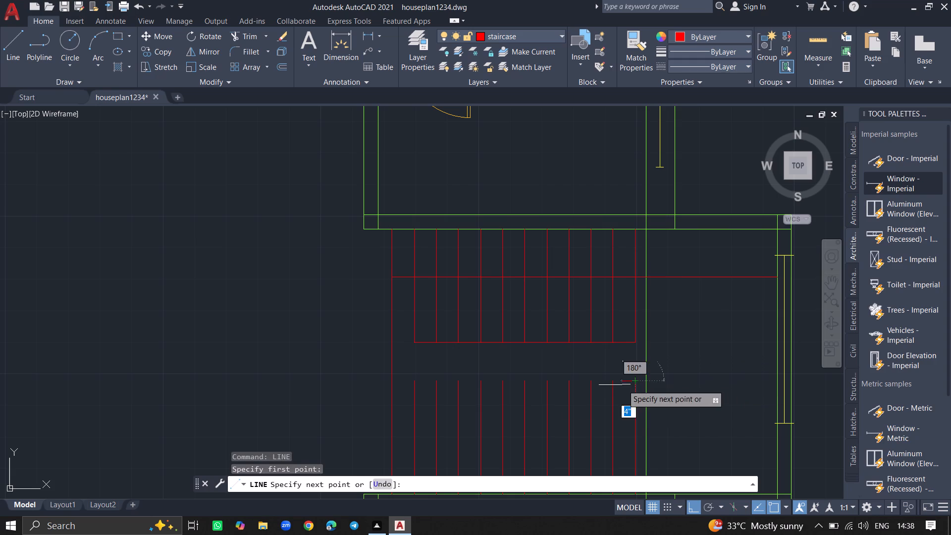
left_click(414, 383)
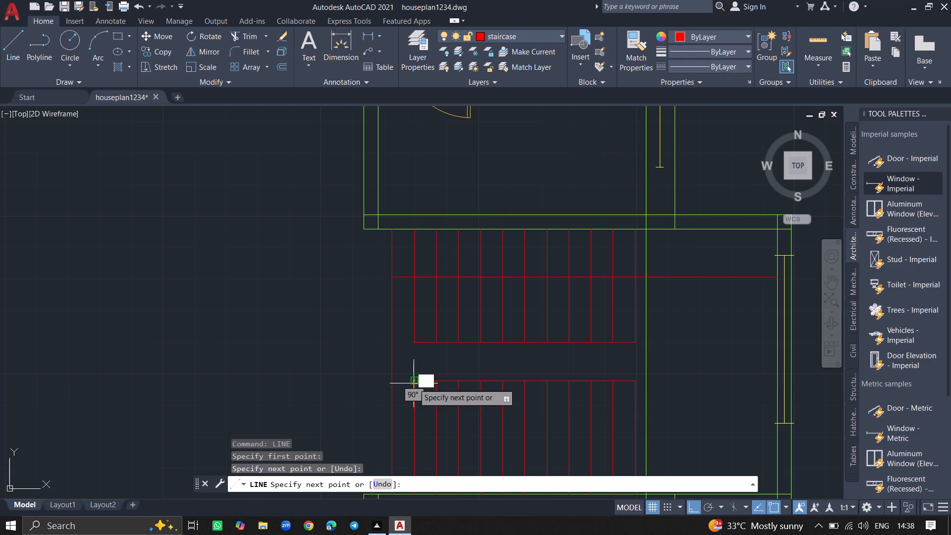
left_click(389, 380)
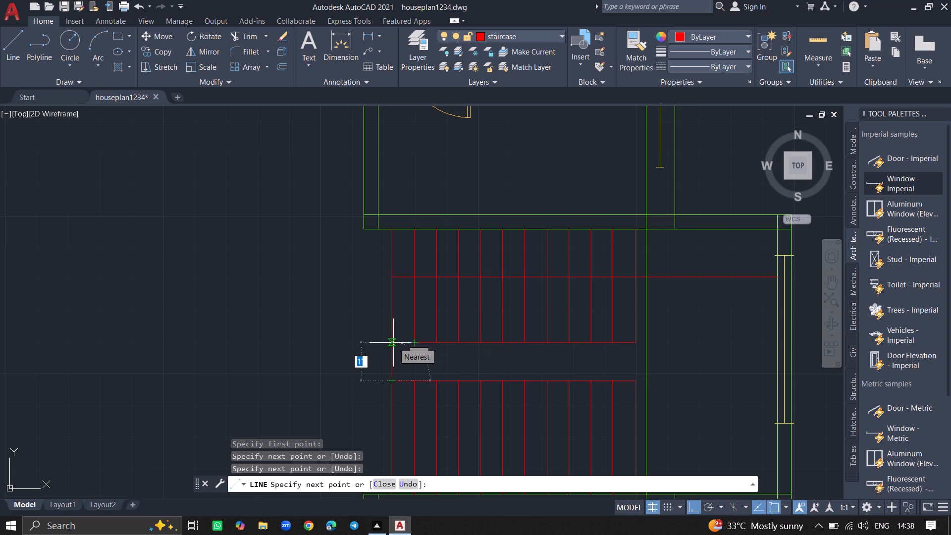
key("Return")
Extend the upper flight's south edge with a 7" line from its westernmost tread to the long vertical stair line.
key("l")
key("Return")
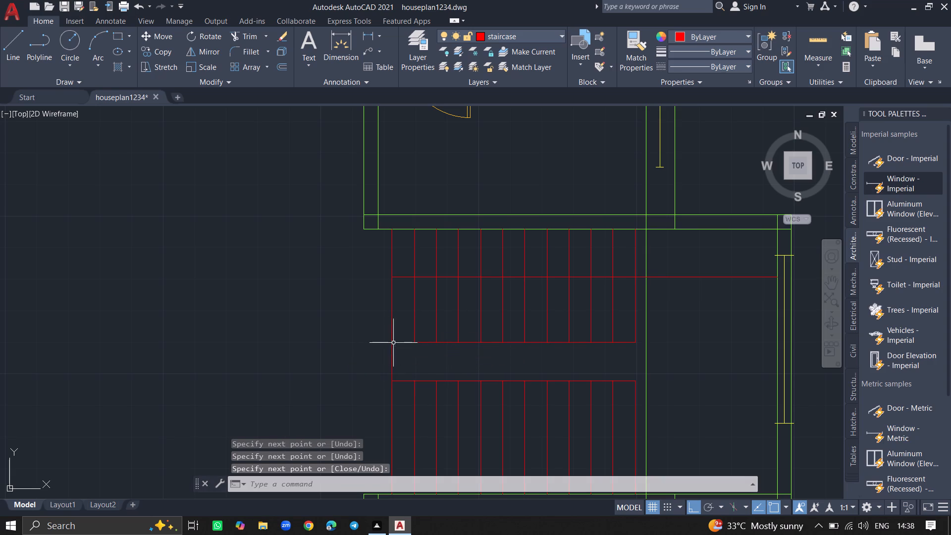
left_click(411, 343)
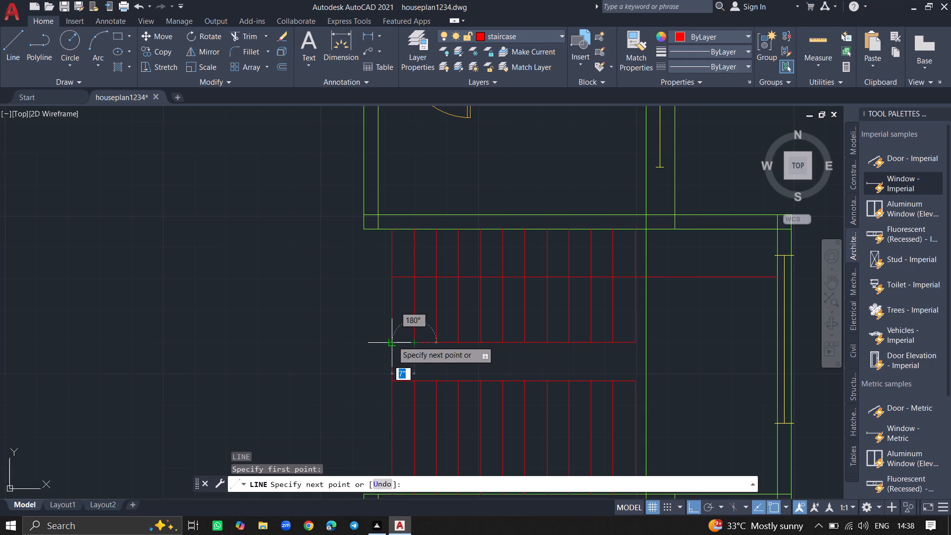
left_click(392, 341)
key("Return")
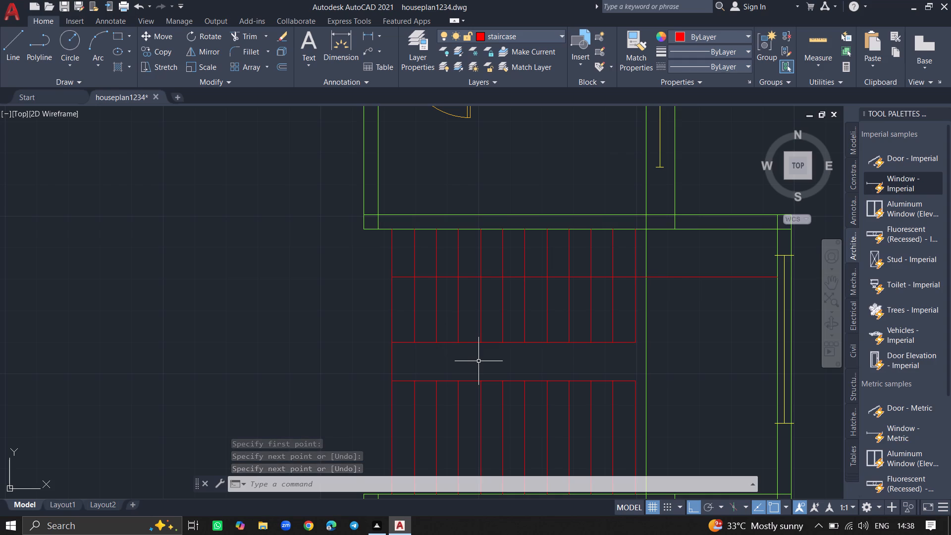
Delete the long horizontal red line crossing the upper-flight treads.
left_click(535, 279)
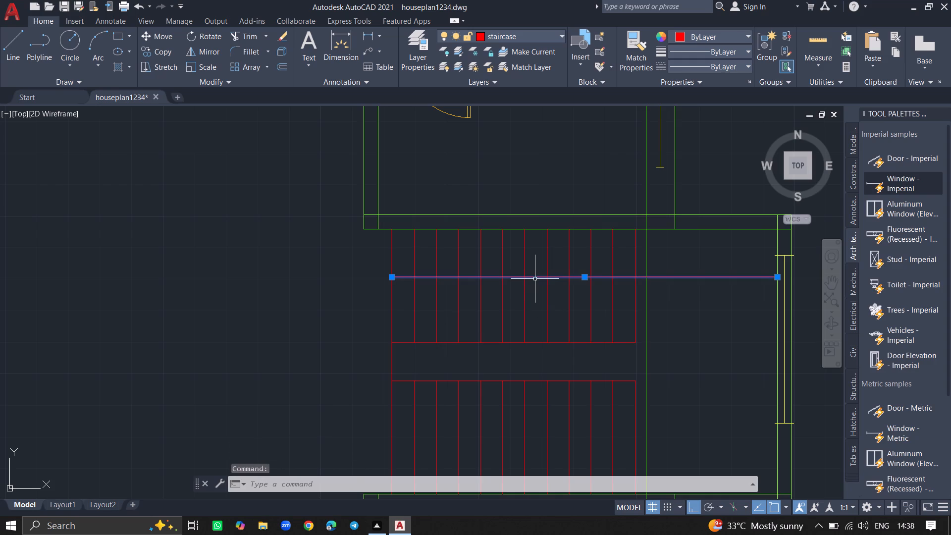
key("Delete")
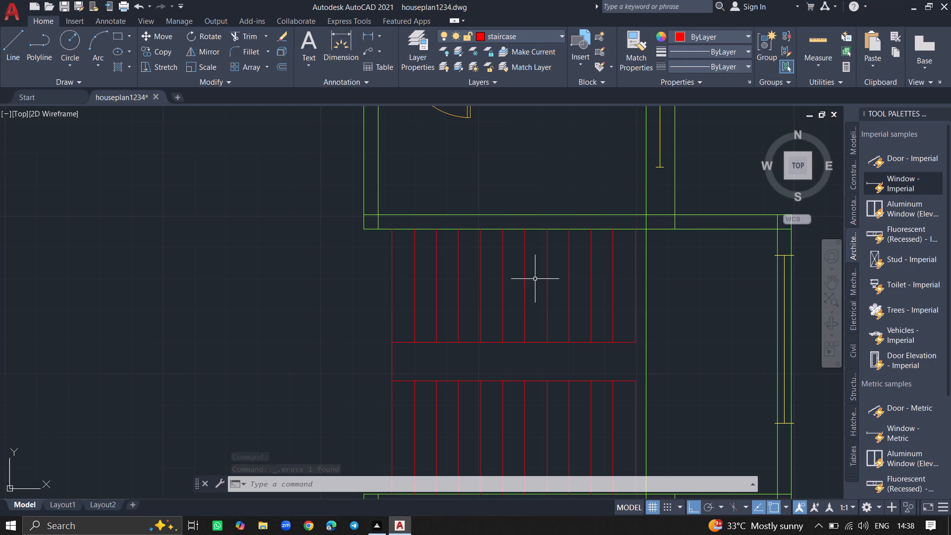
Draw a diagonal line with ortho off from the midpoint of the stair landing's west edge to its northeast inner wall corner.
scroll(535, 279, "down", 1, "ctrl")
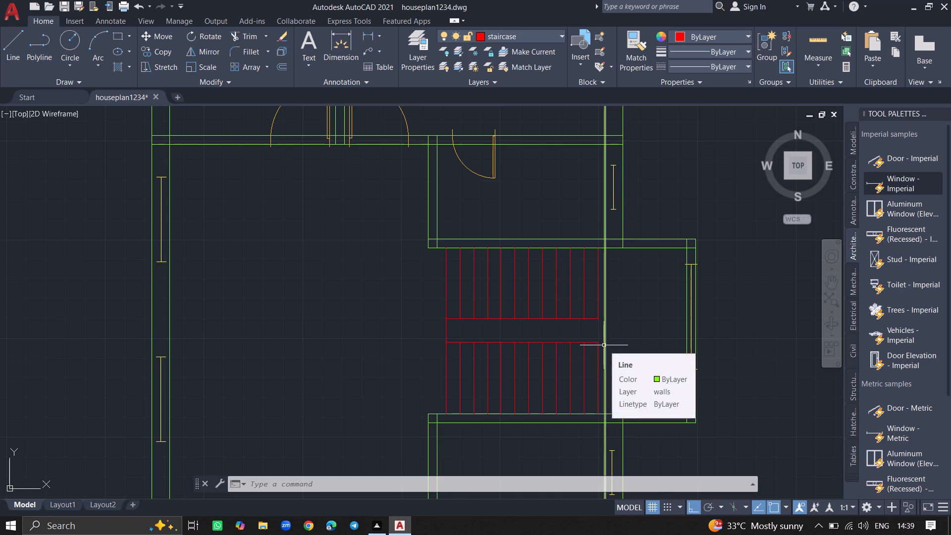
key("l")
key("Return")
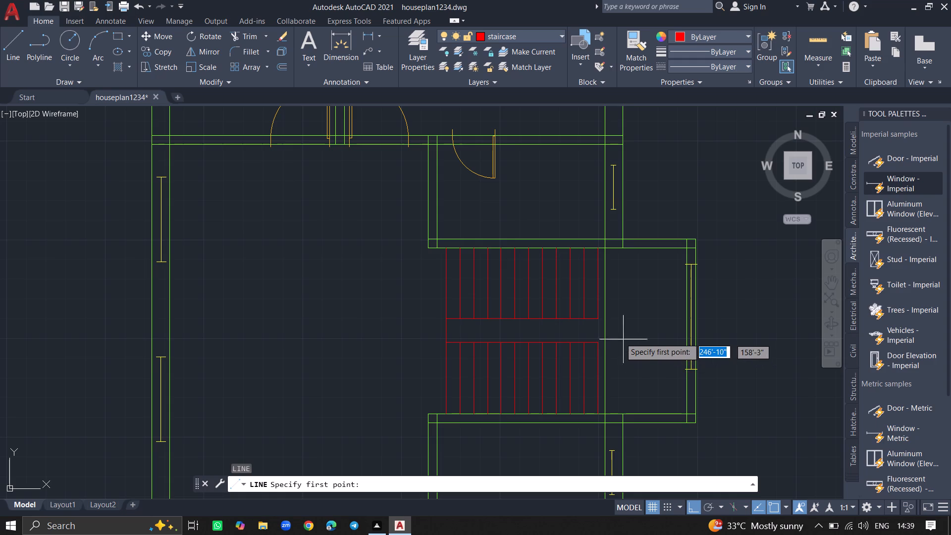
left_click(605, 333)
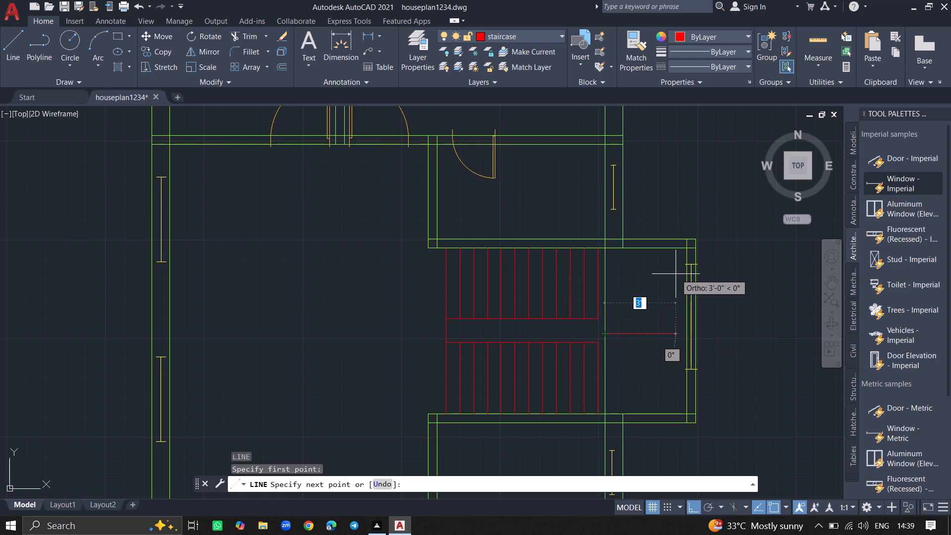
key("F8")
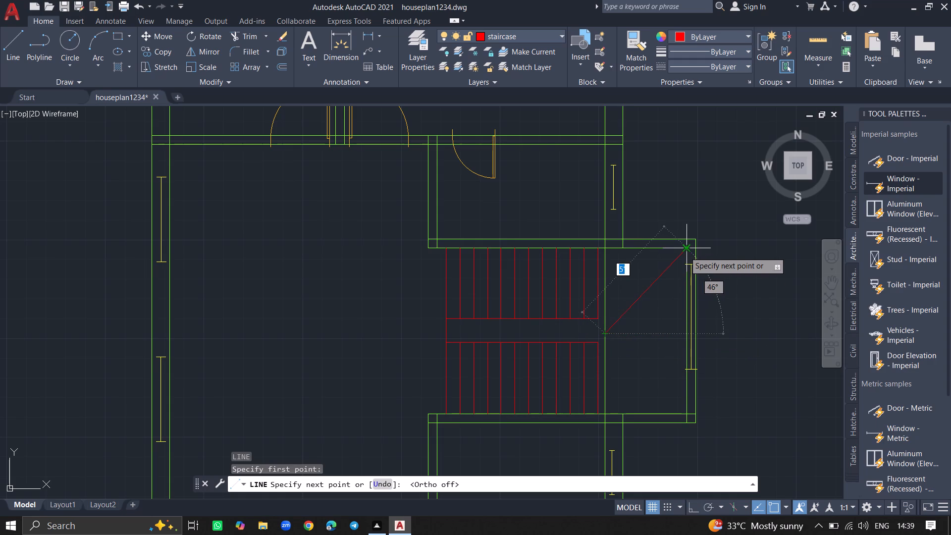
left_click(685, 252)
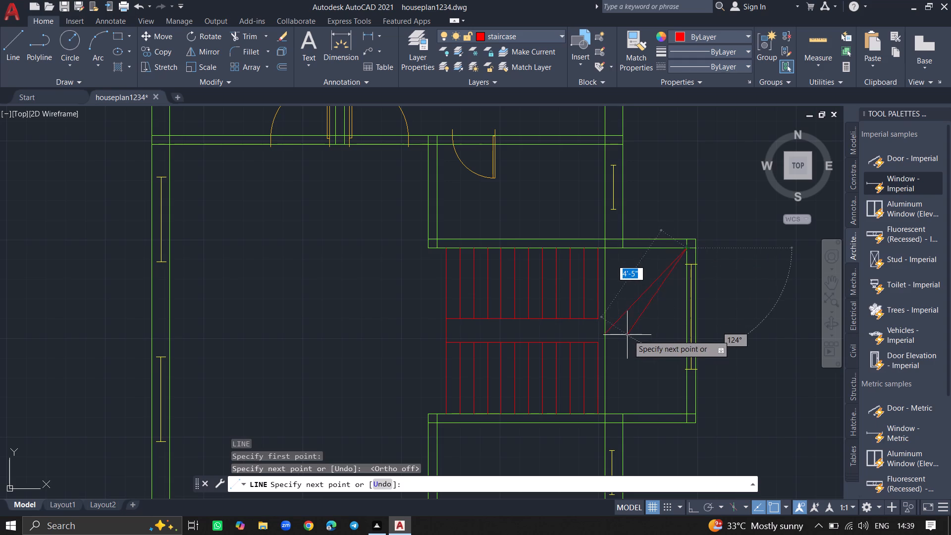
key("Escape")
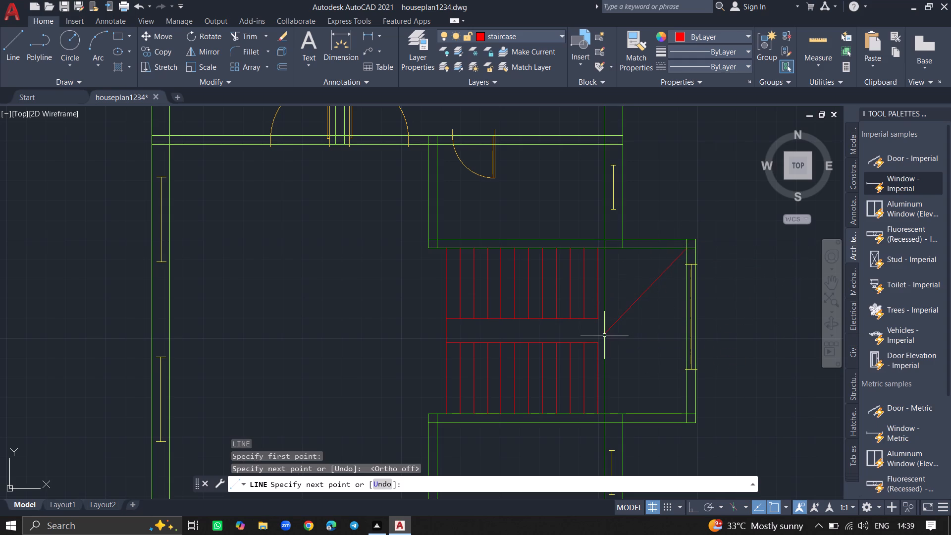
Draw a diagonal line from the same midpoint on the landing's west edge to its southeast inner wall corner.
type("line")
key("Return")
left_click(604, 335)
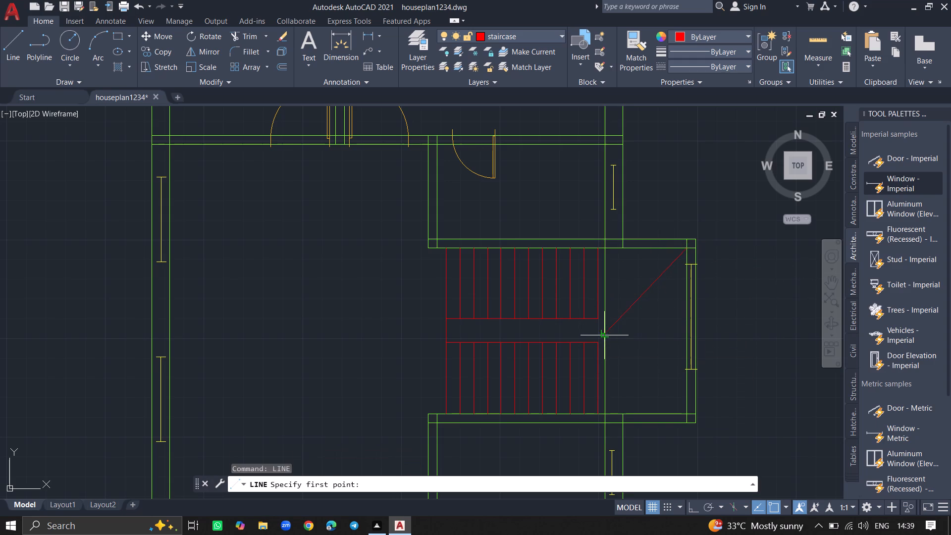
left_click(686, 411)
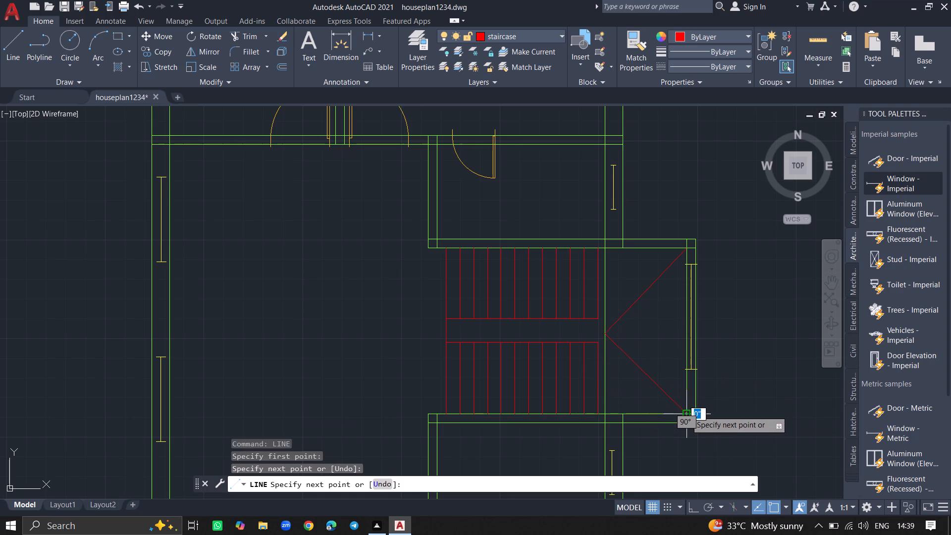
key("Return")
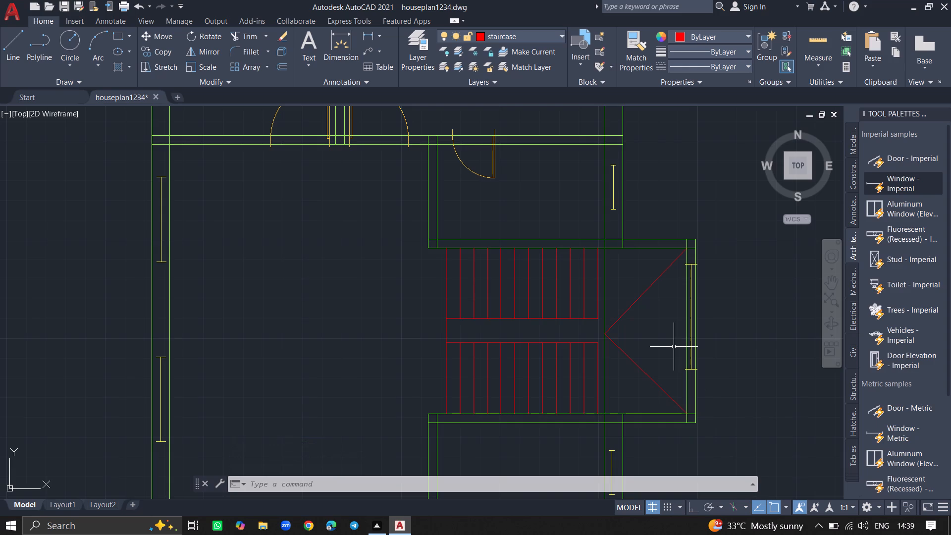
Draw a horizontal line about 3'-6" long from where the landing diagonals meet to the inner face of the east wall.
type("line")
key("Return")
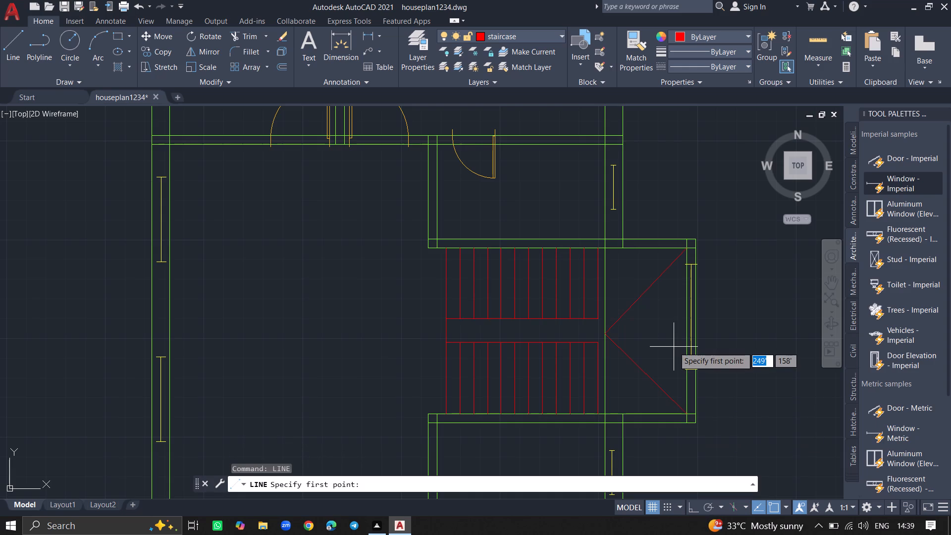
left_click(606, 335)
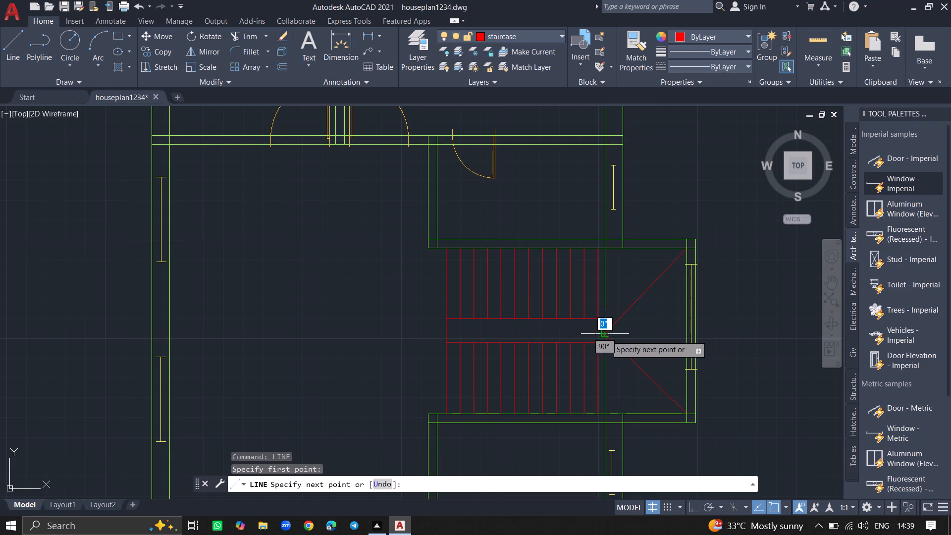
left_click(686, 333)
key("Return")
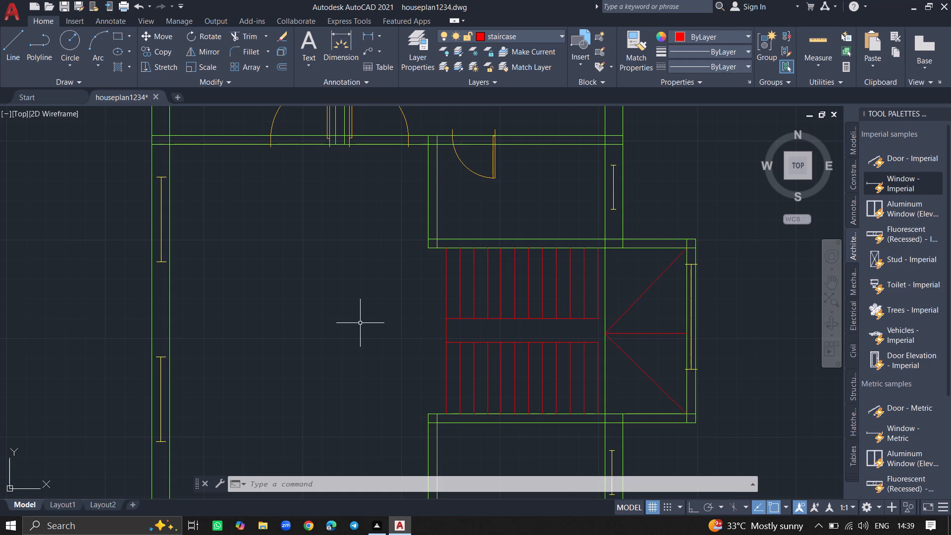
With ortho on, outline an entrance step below the southwest door, about 11" south from the wall and about 4' east to the adjoining wall.
scroll(360, 323, "down", 3, "ctrl")
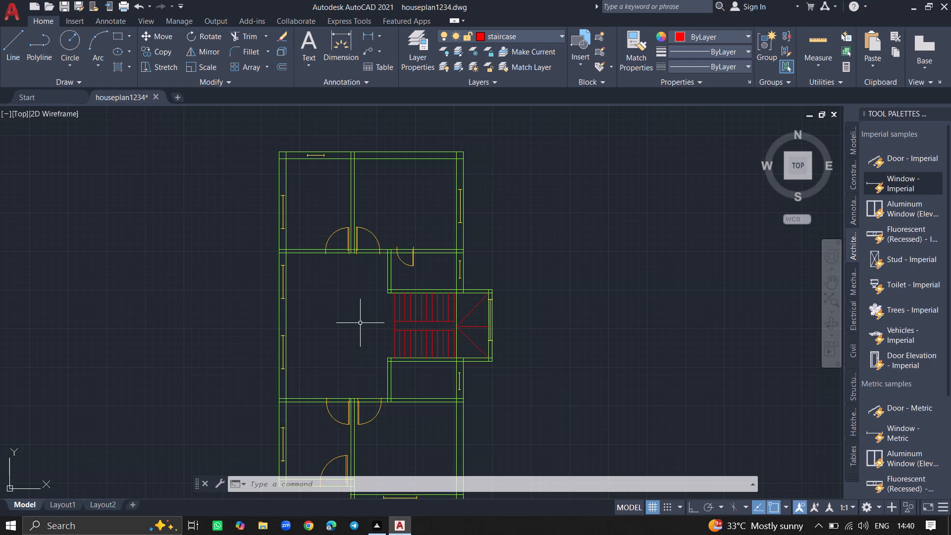
scroll(405, 290, "down", 3, "ctrl")
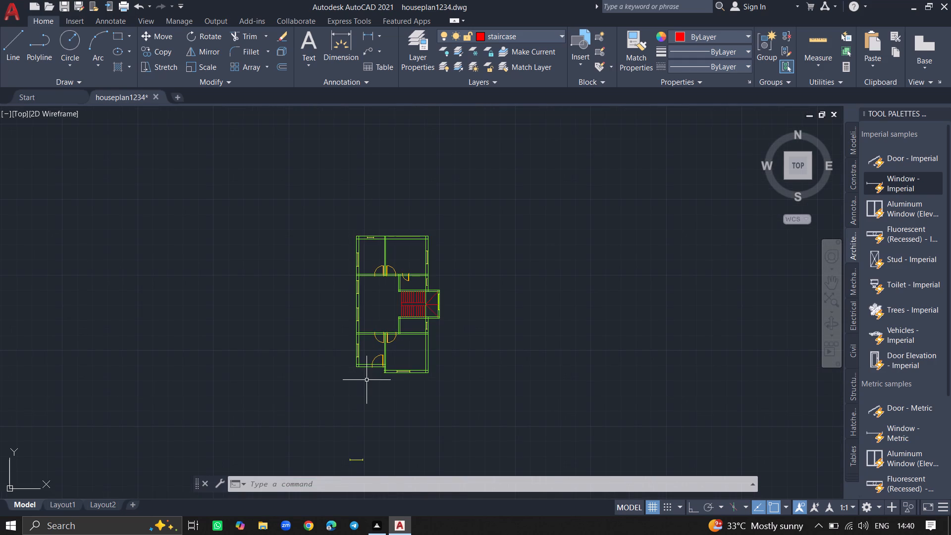
scroll(367, 381, "up", 4, "ctrl")
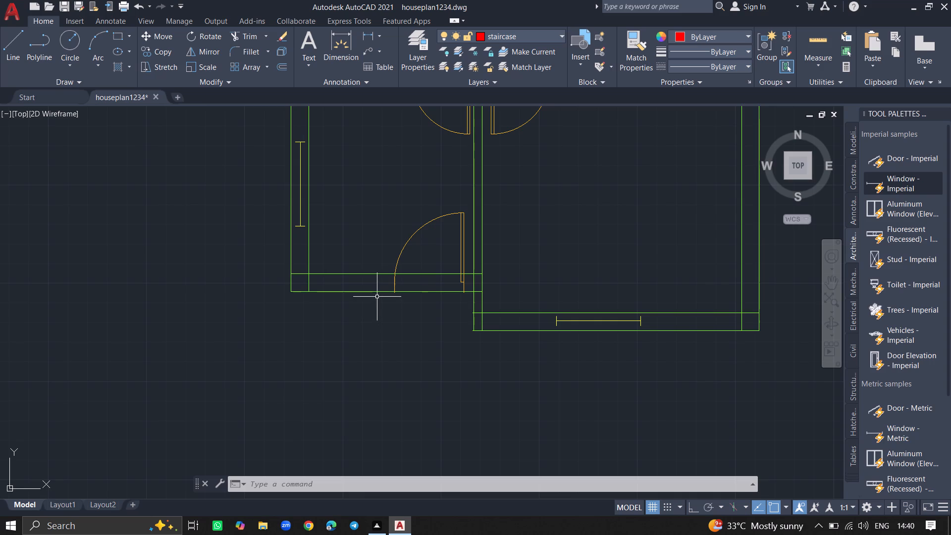
key("l")
key("Return")
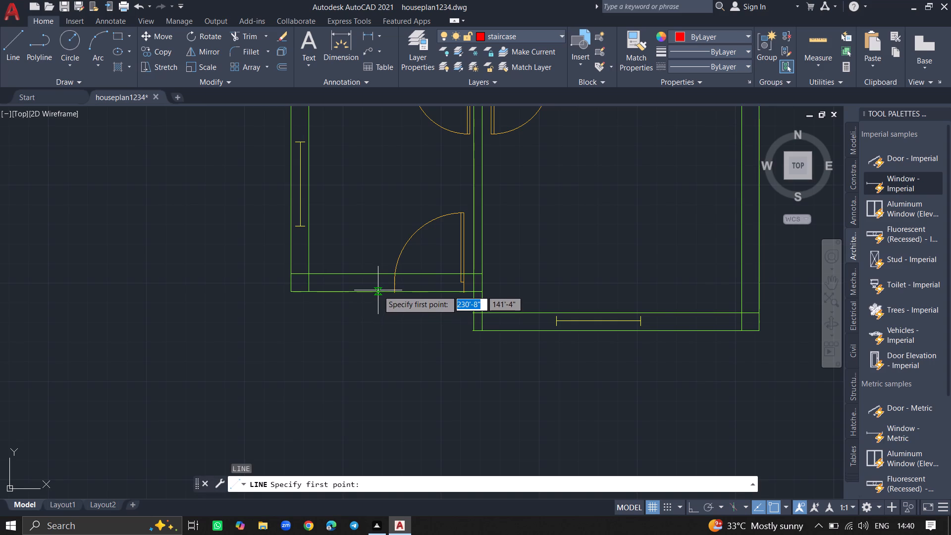
left_click(378, 290)
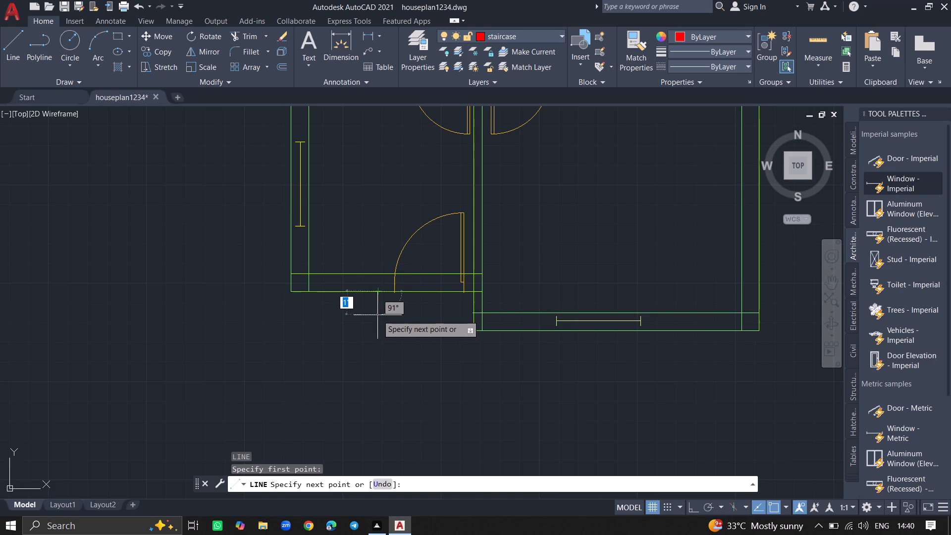
key("F8")
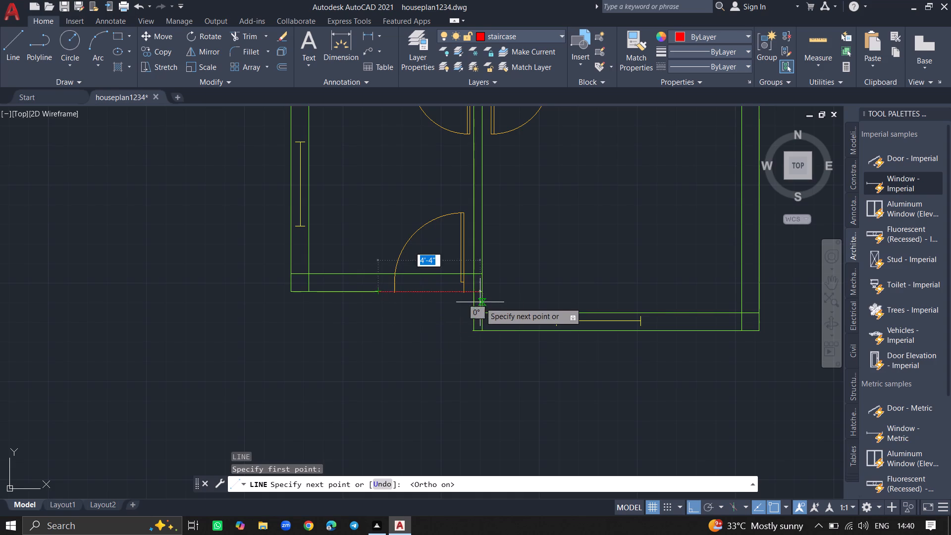
left_click(378, 313)
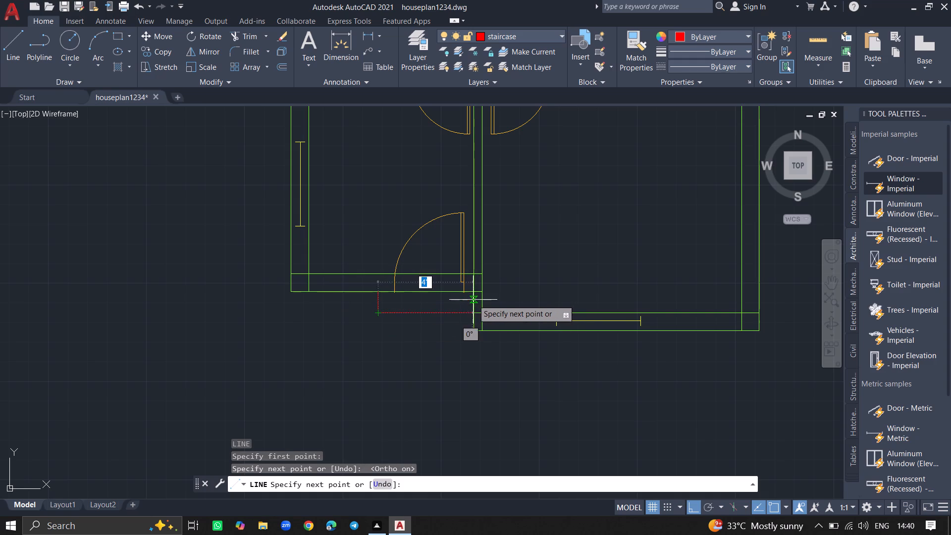
left_click(475, 310)
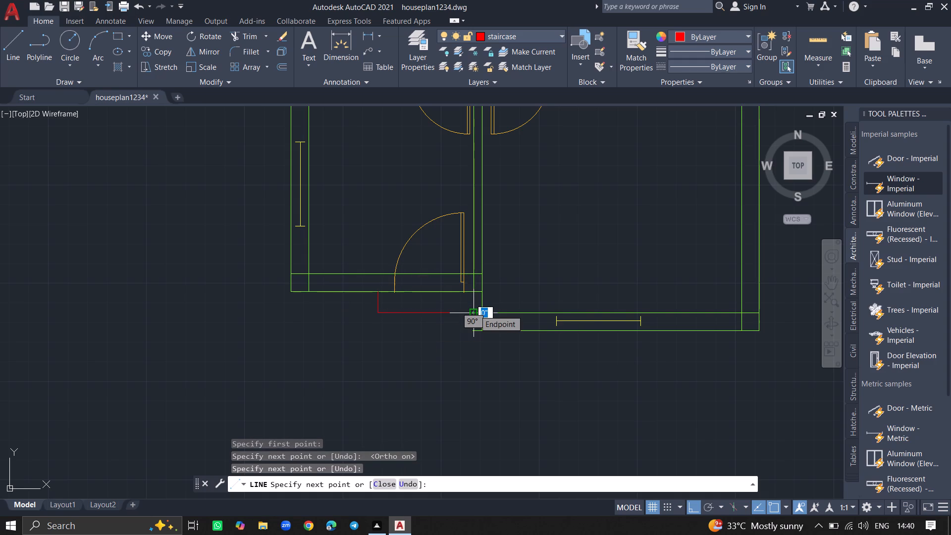
key("Return")
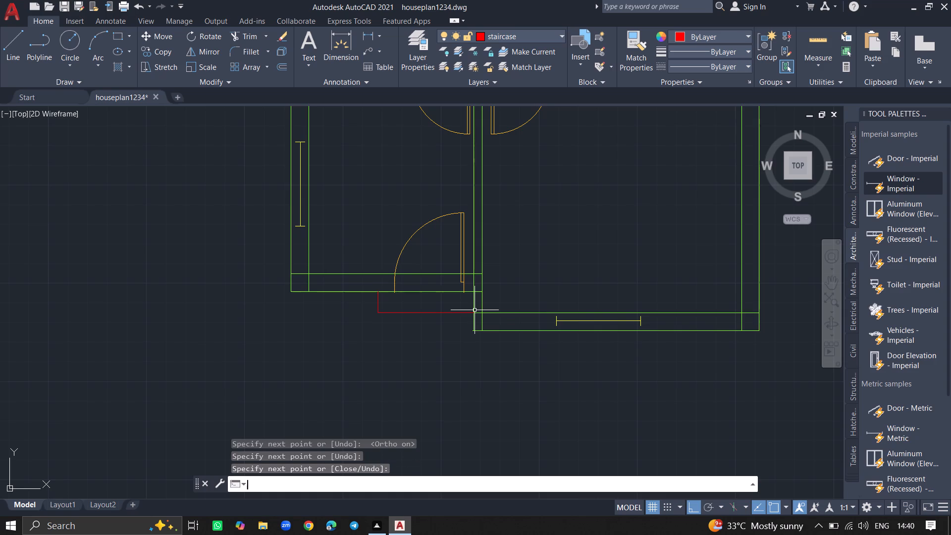
Draw a short vertical line extending the entrance step's west edge further south from its southwest corner.
key("l")
key("Return")
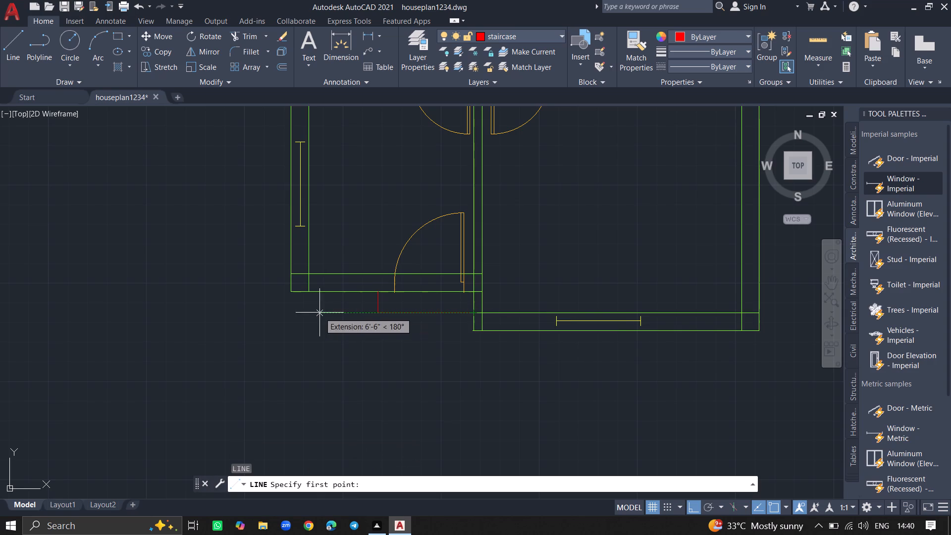
left_click(379, 313)
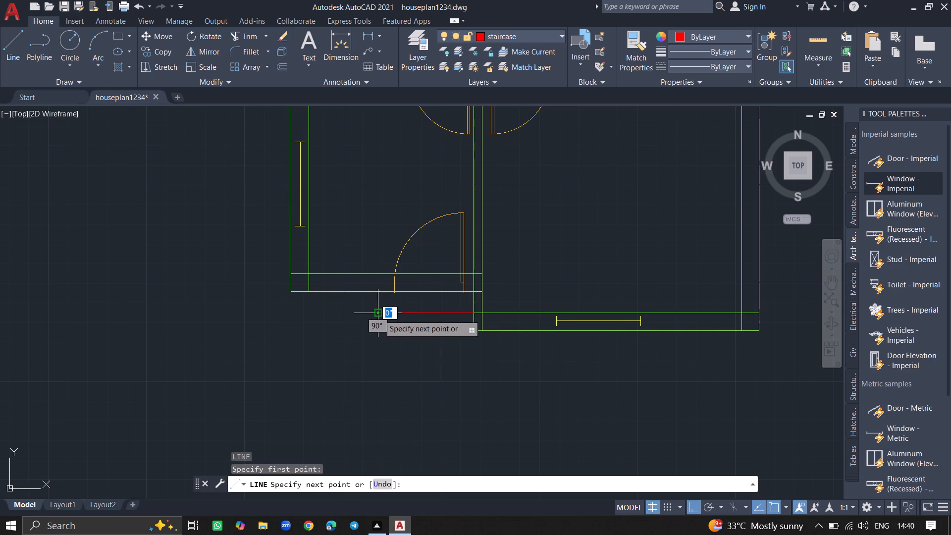
left_click(379, 326)
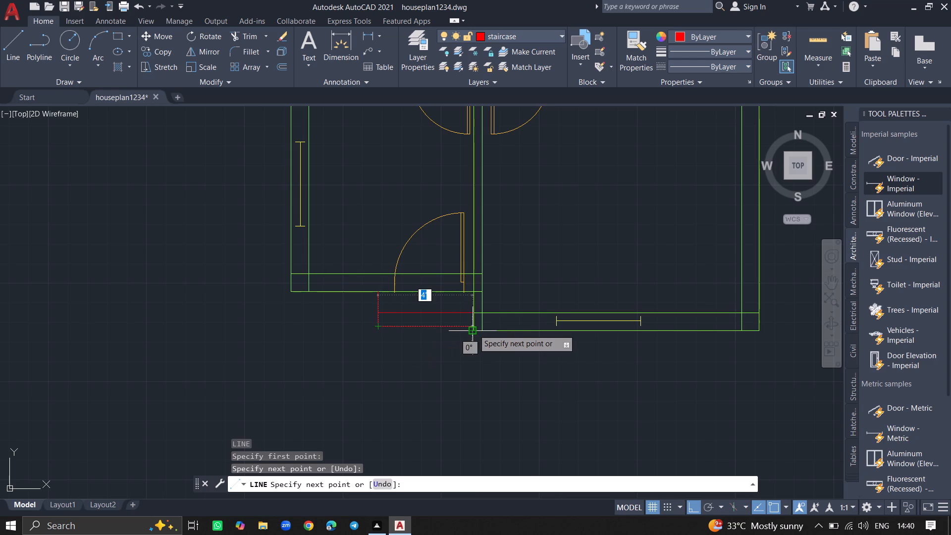
scroll(474, 329, "up", 3, "ctrl")
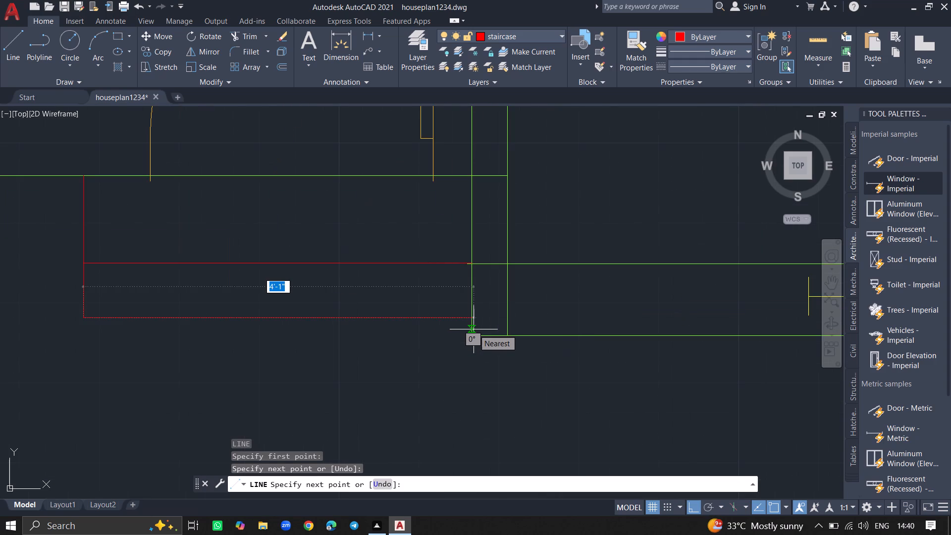
key("Escape")
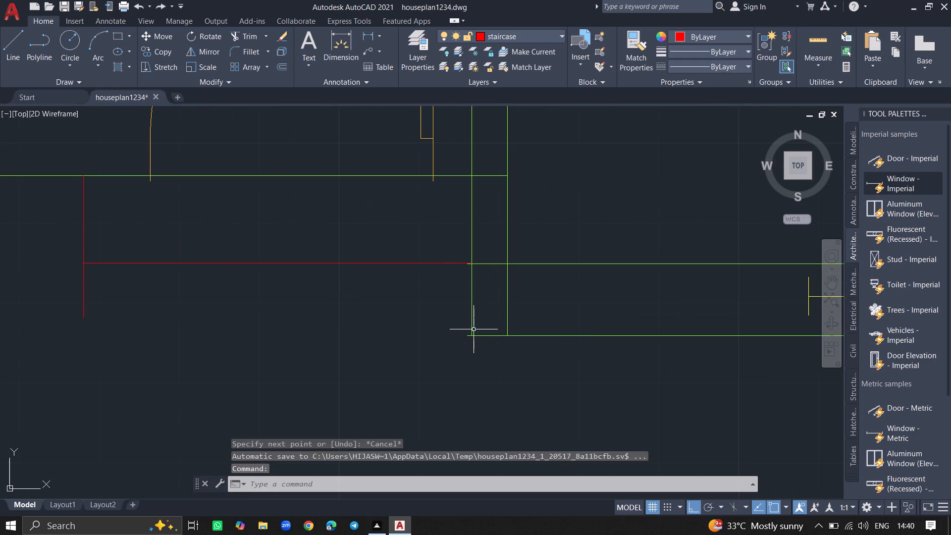
Draw the second entrance step's front edge, about 4'-1" long and level with the south wall's outer face, and join it to the west edge.
key("l")
key("Return")
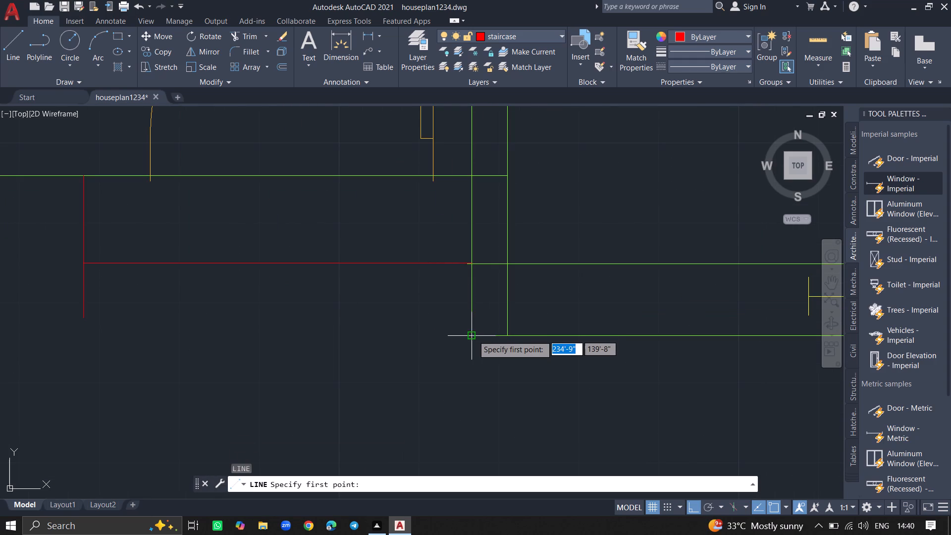
left_click(83, 336)
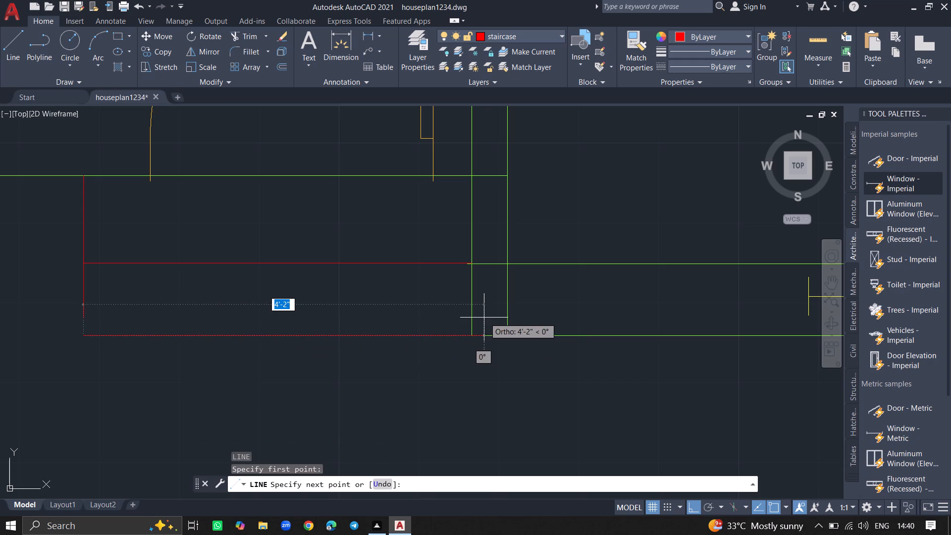
left_click(472, 330)
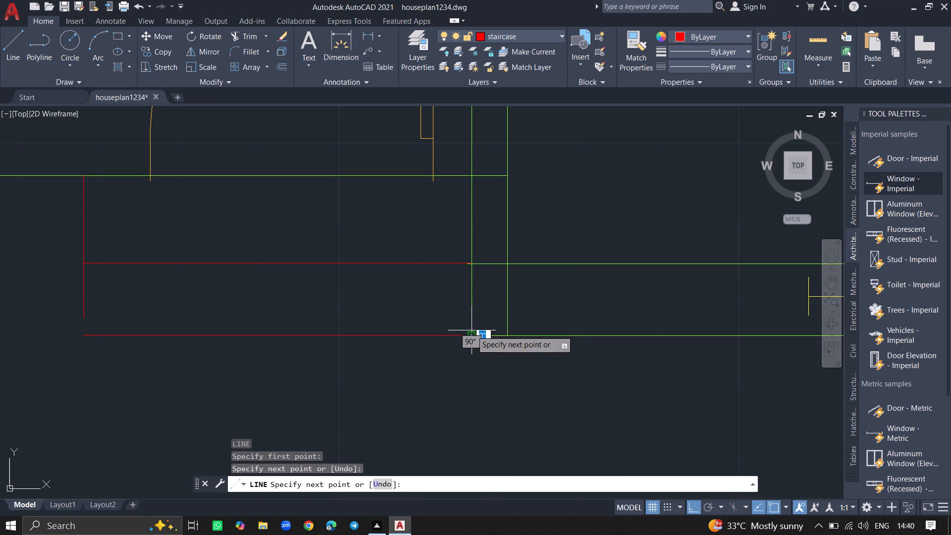
left_click(82, 340)
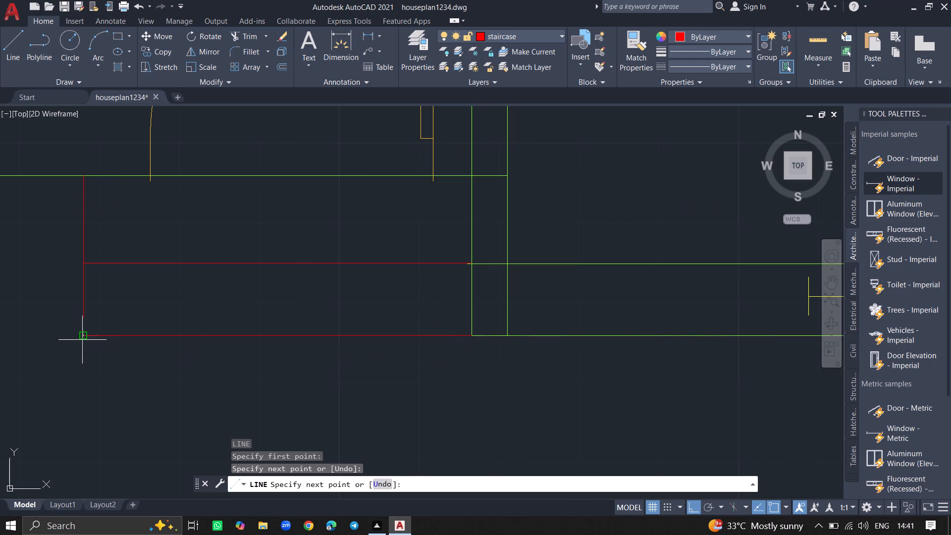
left_click(86, 316)
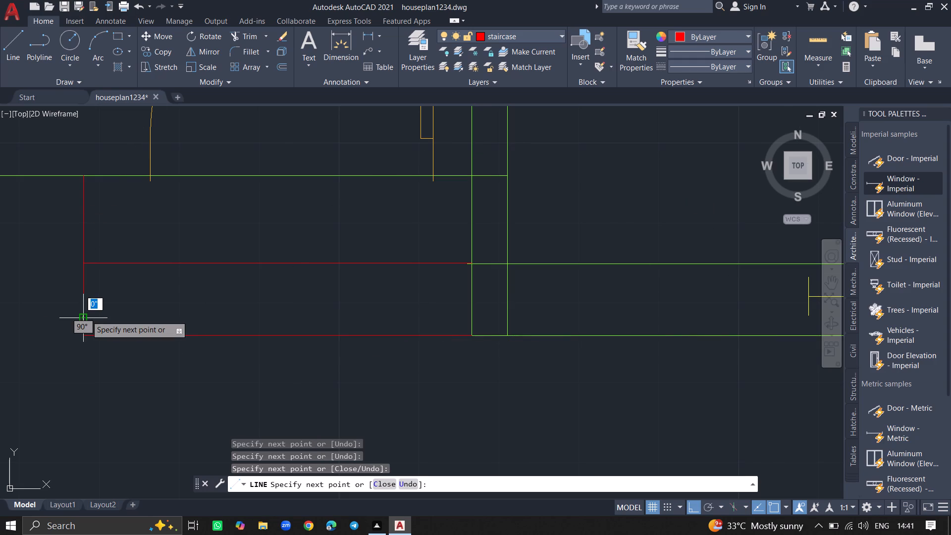
key("Return")
Delete the stray window block lying south of the house plan.
scroll(142, 332, "down", 4, "ctrl")
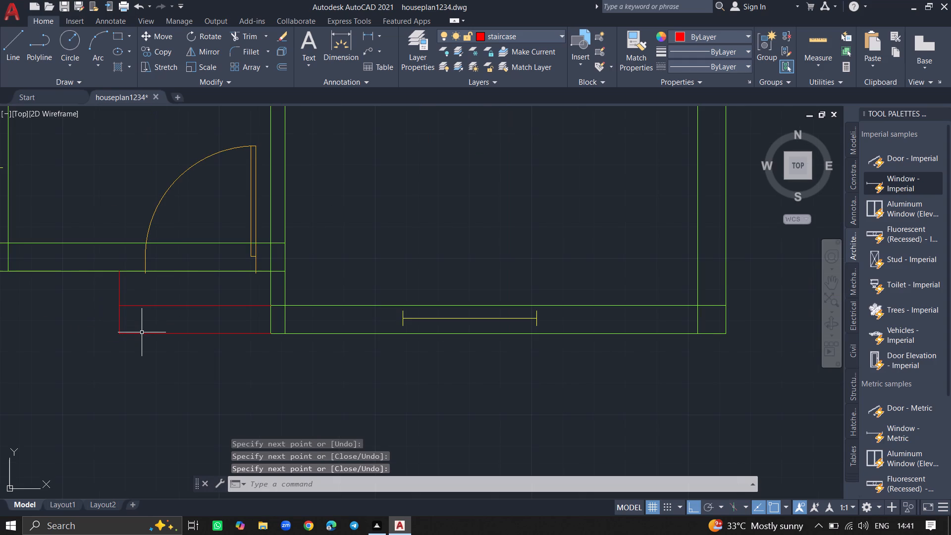
scroll(208, 231, "down", 4, "ctrl")
scroll(199, 185, "down", 5, "ctrl")
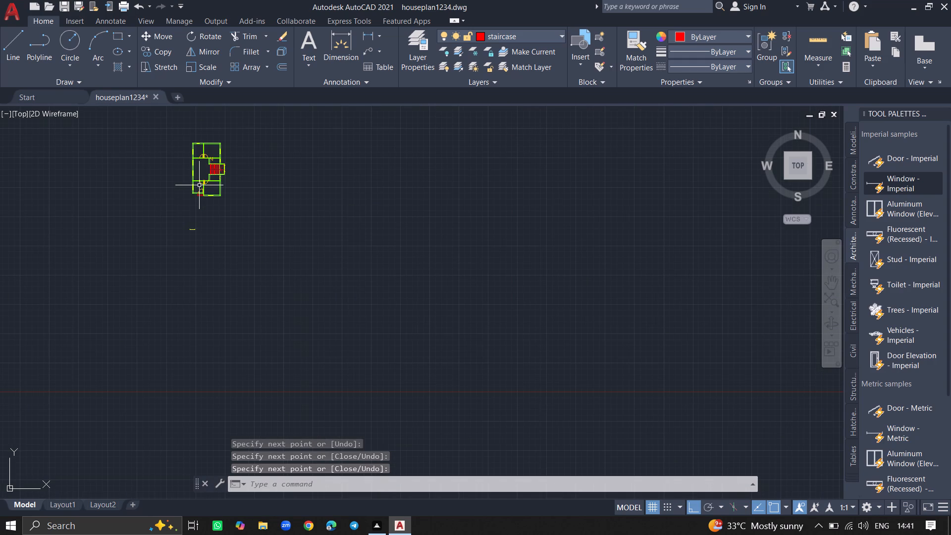
left_click(191, 229)
key("Delete")
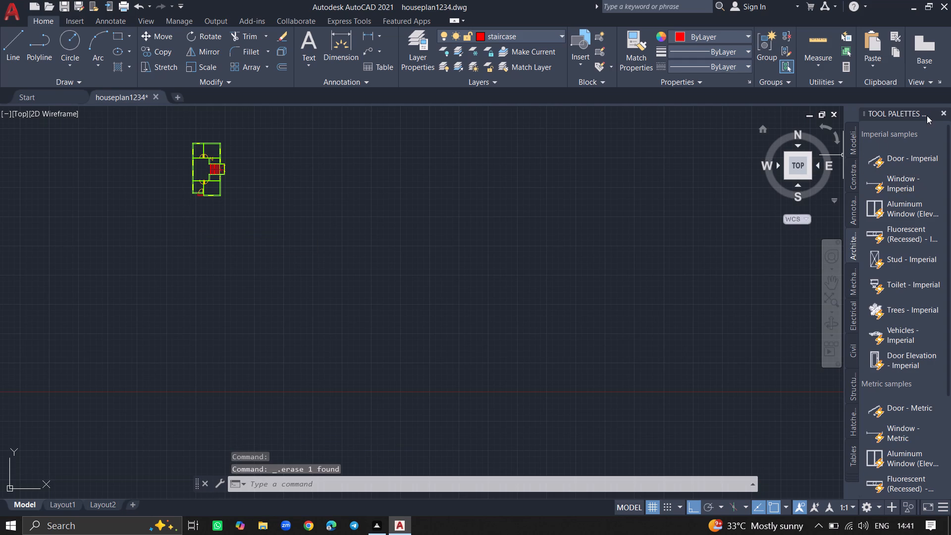
Close the tool palettes.
left_click(944, 111)
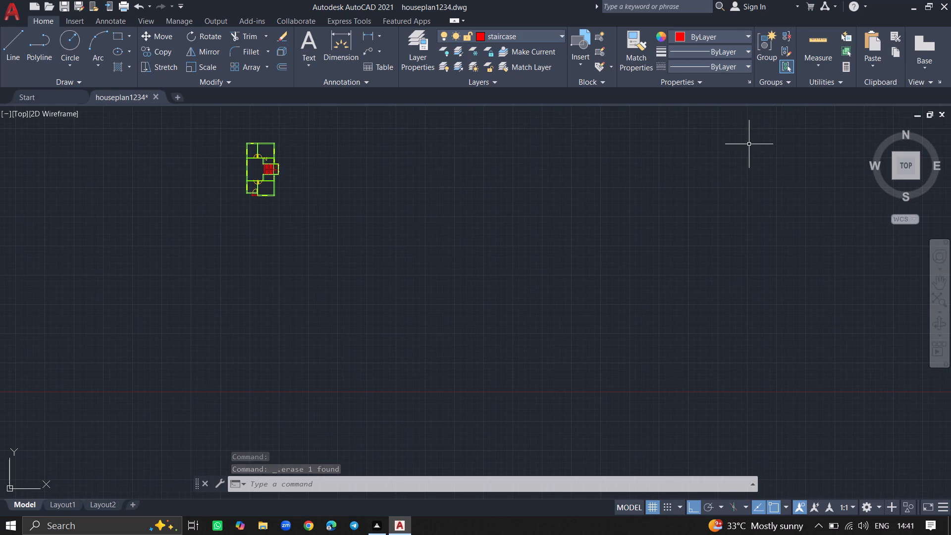
Save the house plan drawing.
key("ctrl+s")
key("ctrl+s")
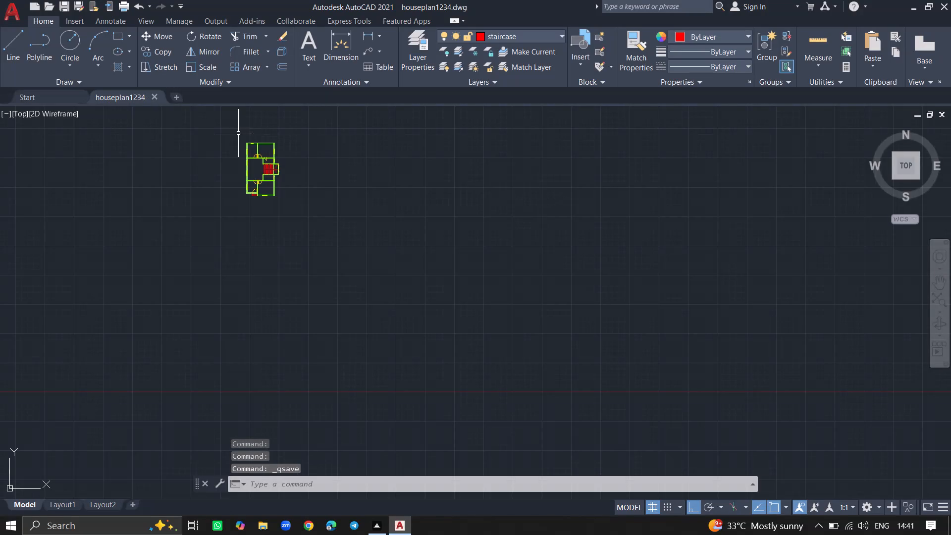
Make furniture the current layer in the layer properties and close the layer manager.
scroll(238, 133, "up", 3, "ctrl")
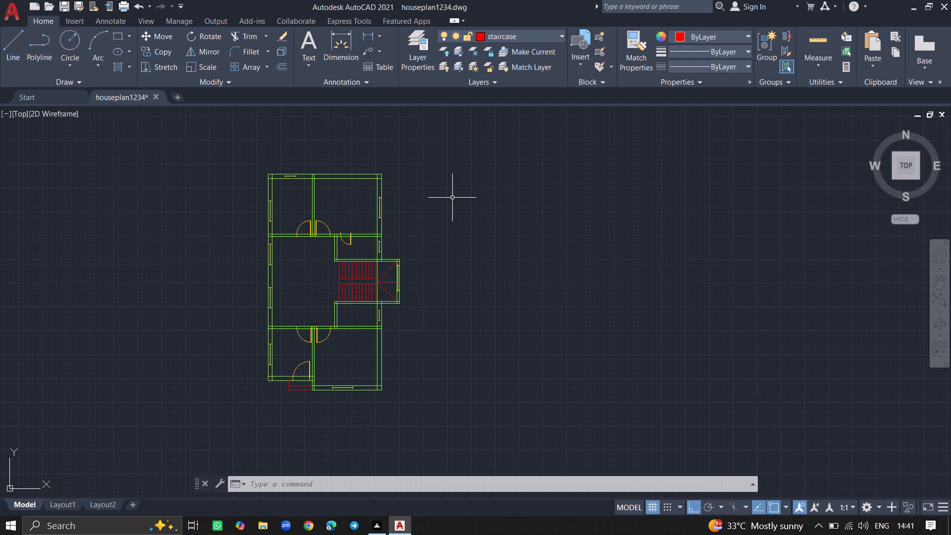
double_click(419, 52)
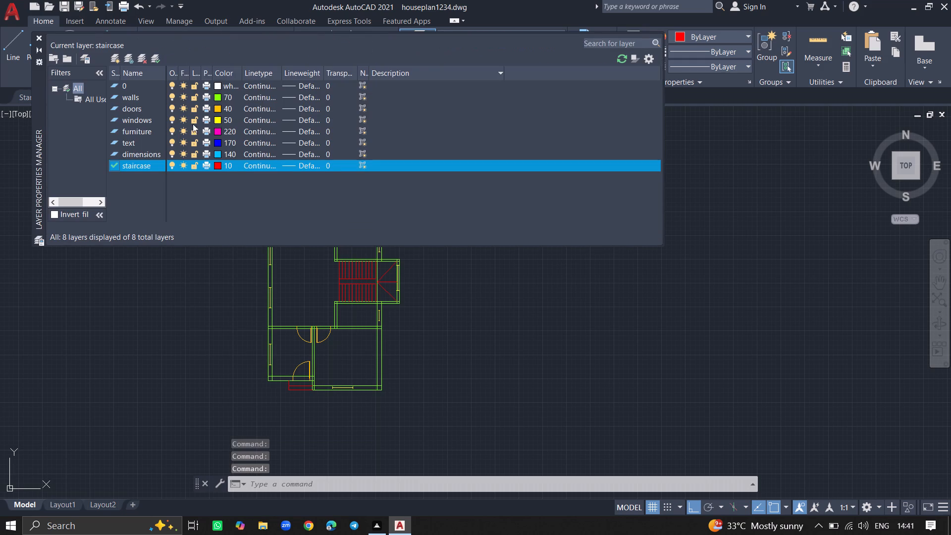
double_click(142, 132)
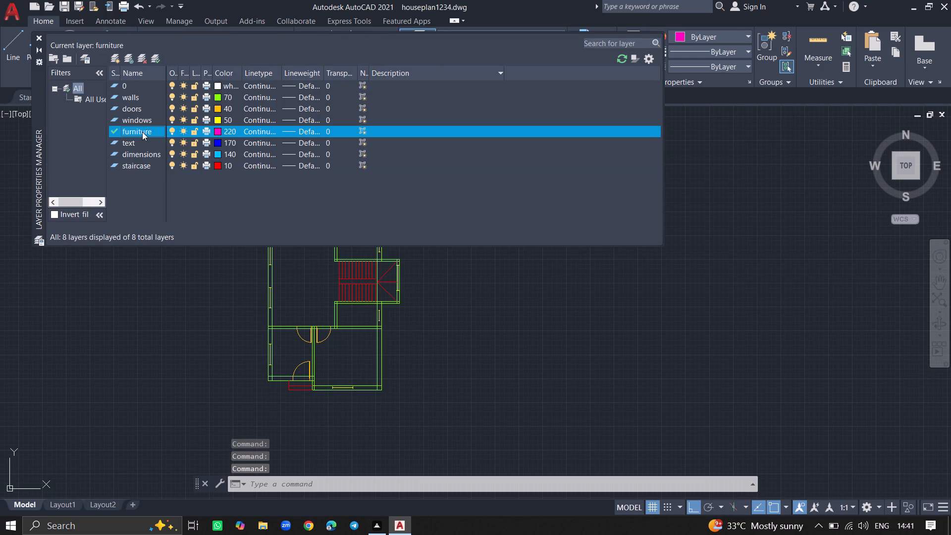
left_click(39, 36)
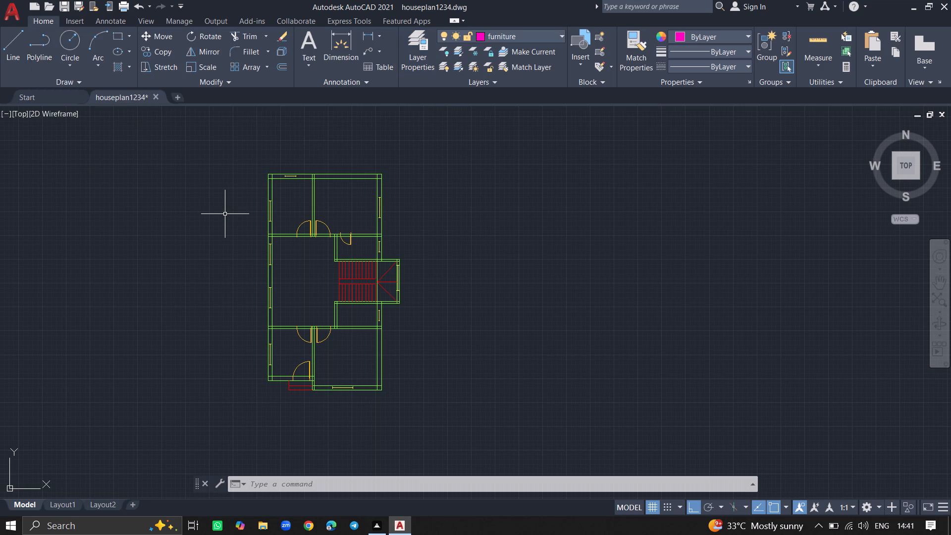
Insert the Toilet - top block from DesignCenter into the empty area east of the house plan.
key("ctrl+2")
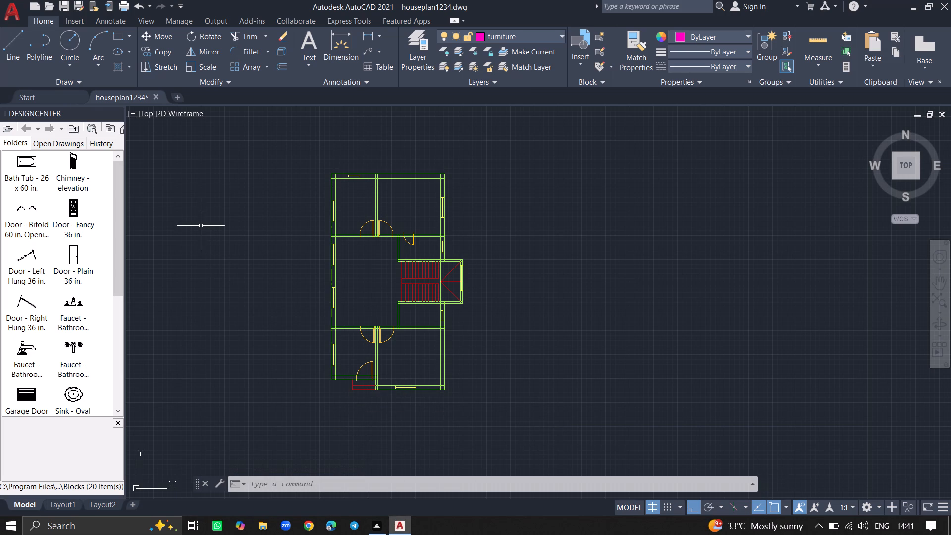
left_click(116, 306)
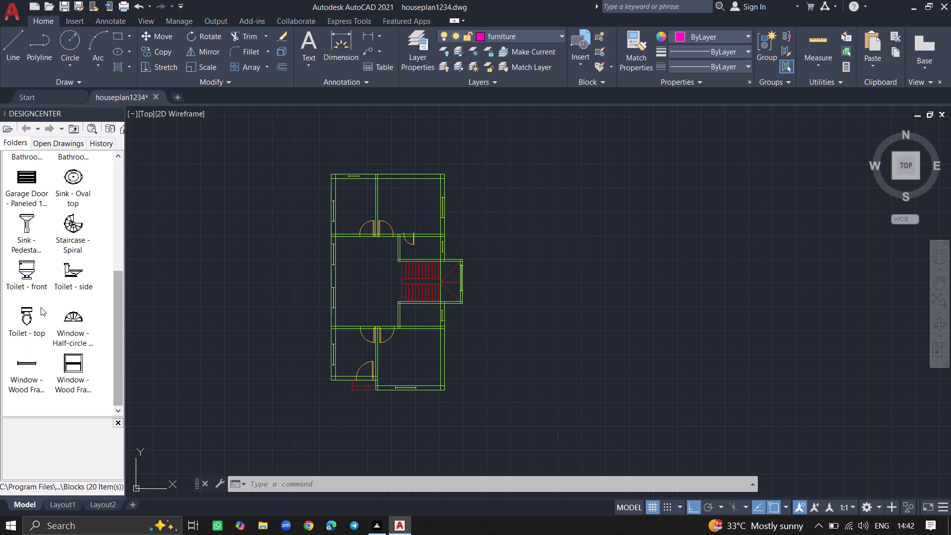
left_click(24, 318)
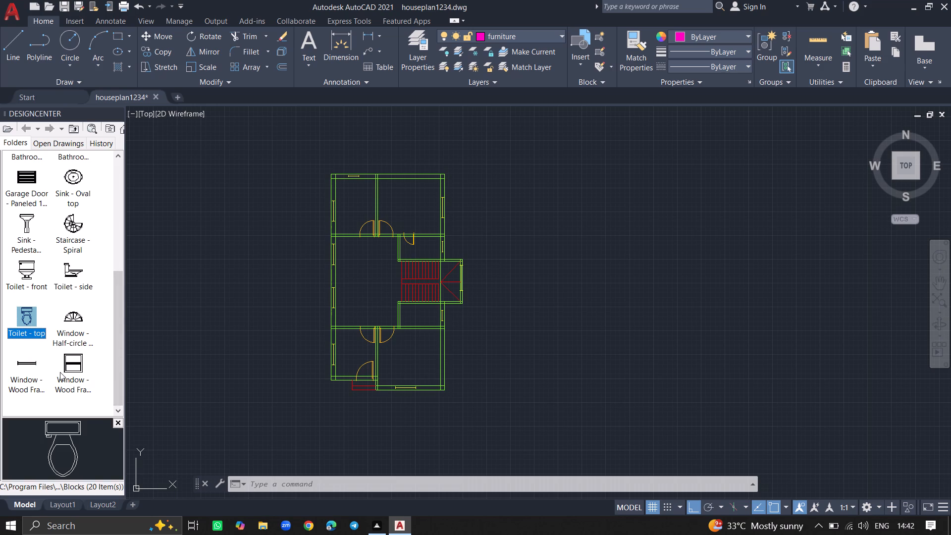
left_click(61, 372)
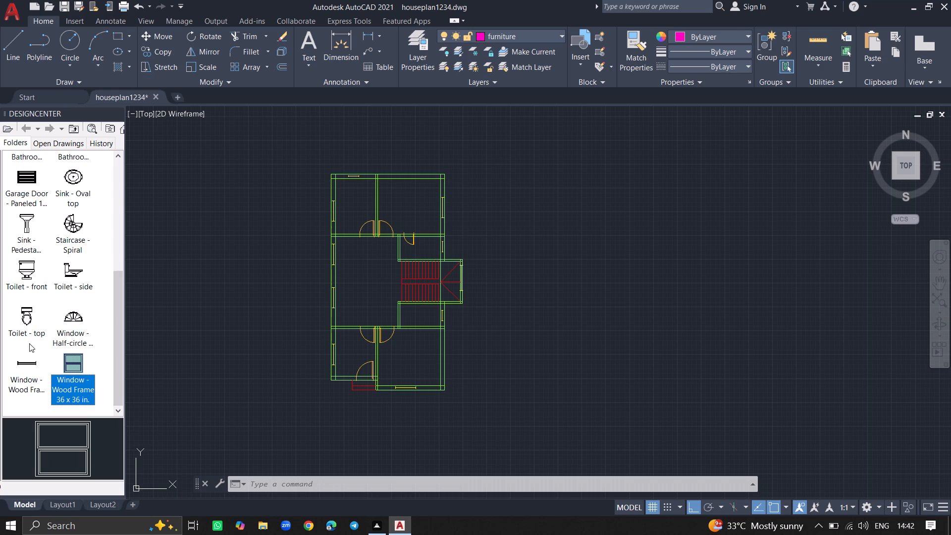
left_click(28, 324)
left_click_drag(28, 324, 115, 299)
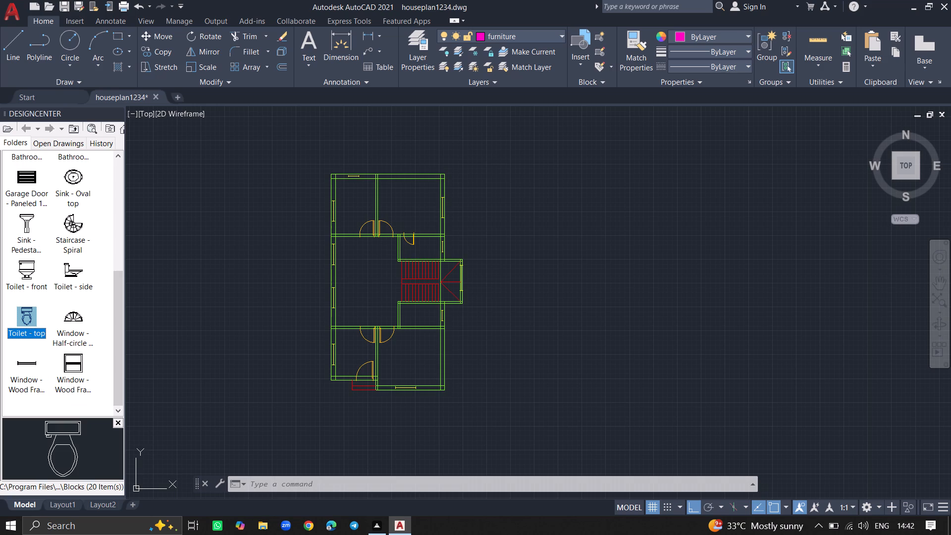
left_click_drag(115, 299, 687, 179)
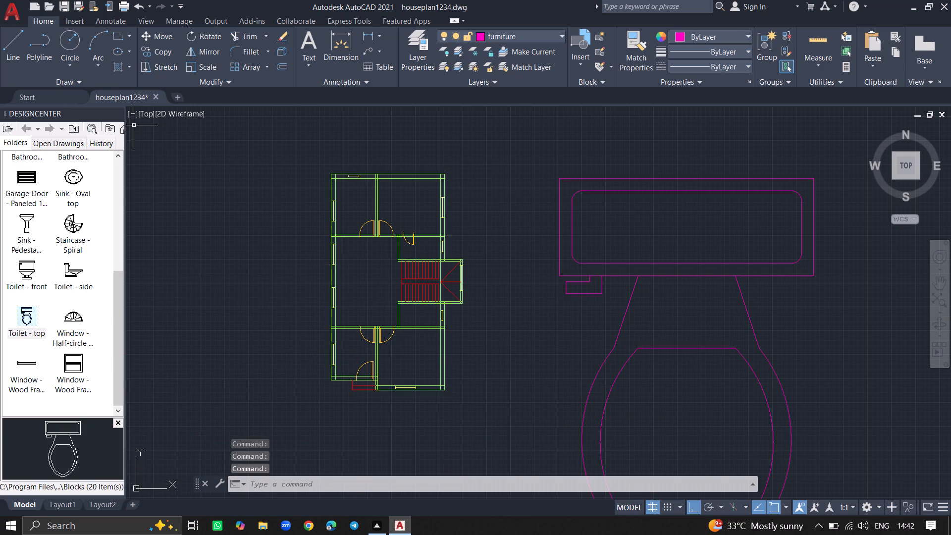
Insert the Bed - Queen block from the Home - Space Planner.dwg sample, starting west of the house plan, and close DesignCenter.
left_click(121, 130)
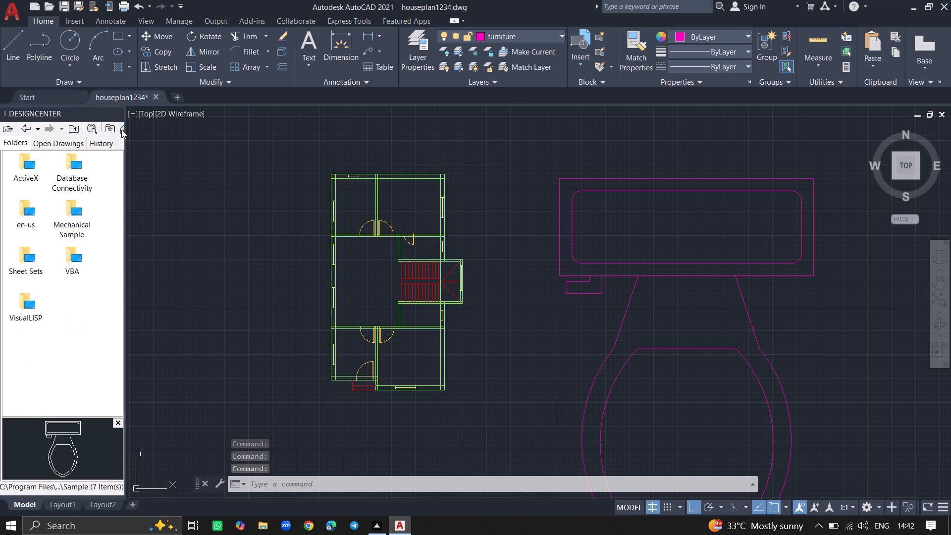
left_click(21, 211)
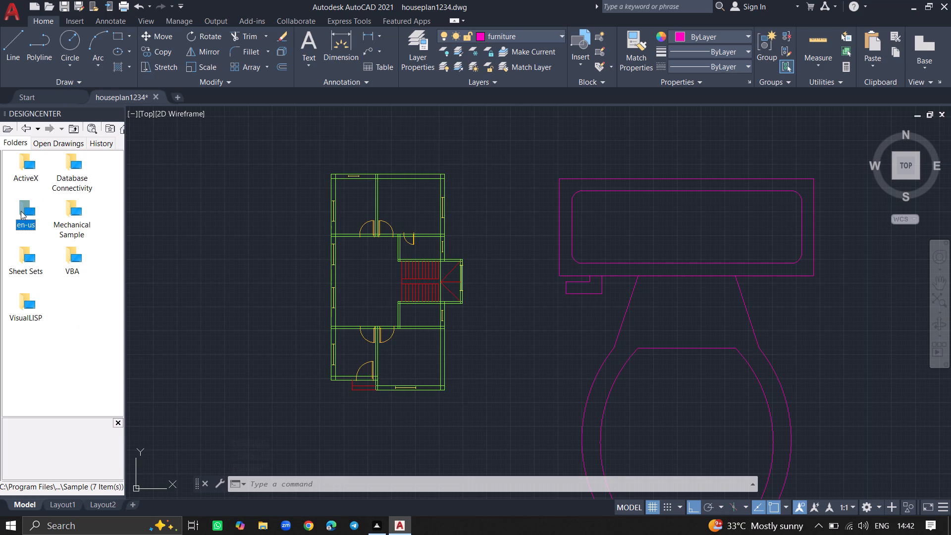
double_click(21, 211)
double_click(73, 172)
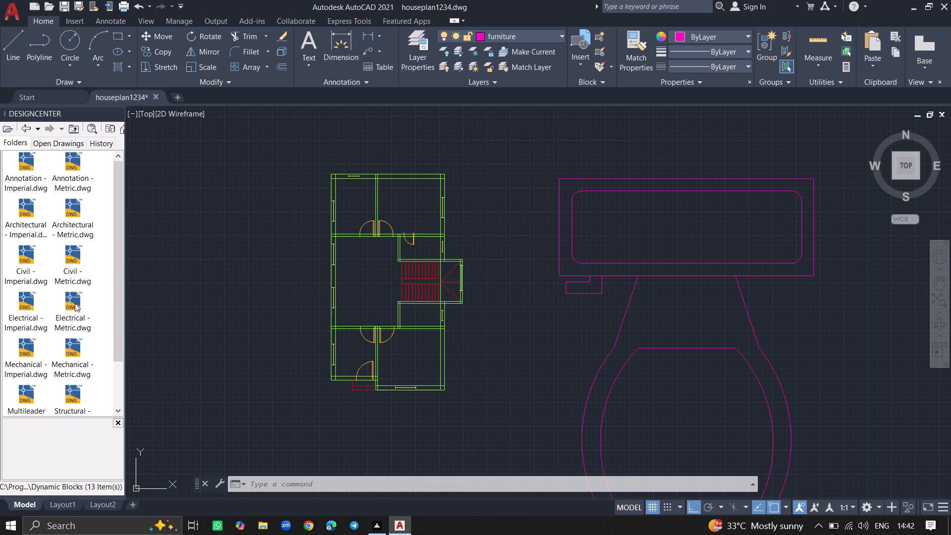
double_click(121, 132)
double_click(33, 218)
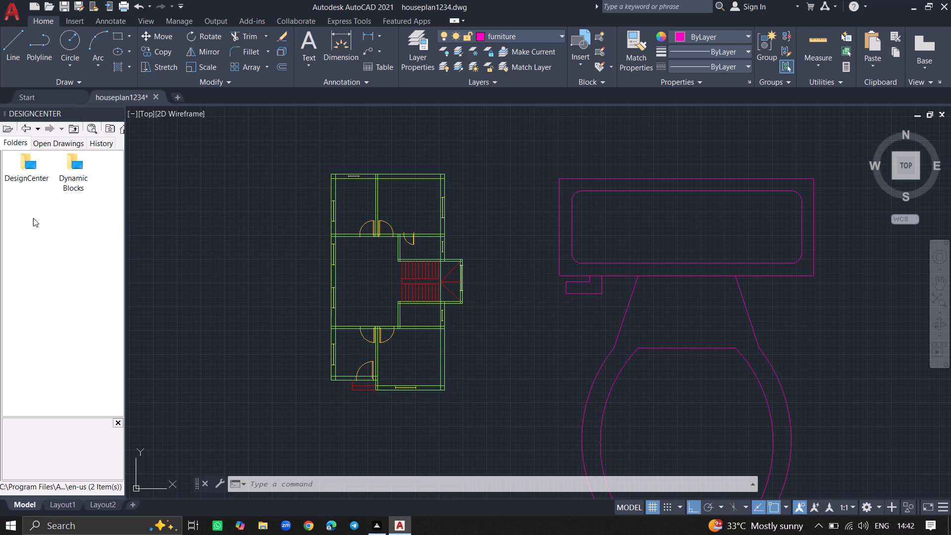
double_click(13, 162)
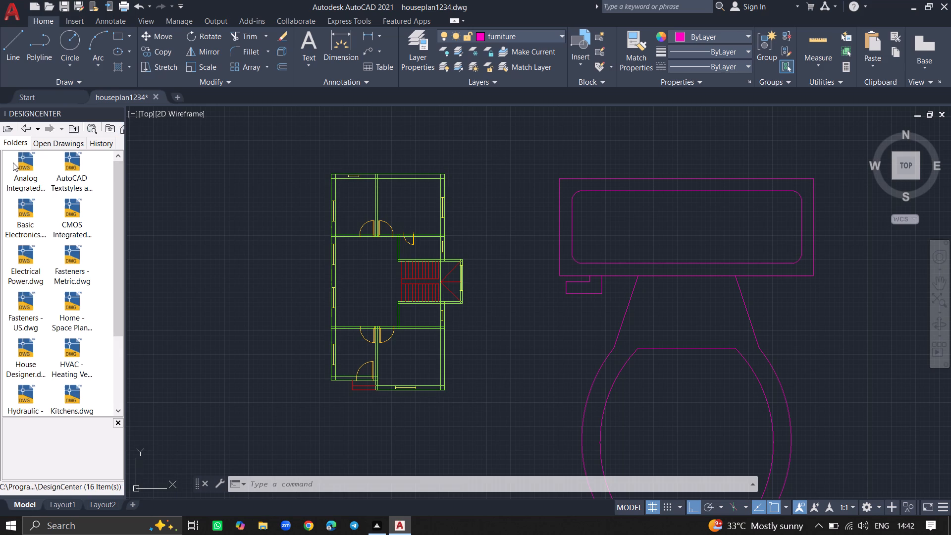
double_click(76, 305)
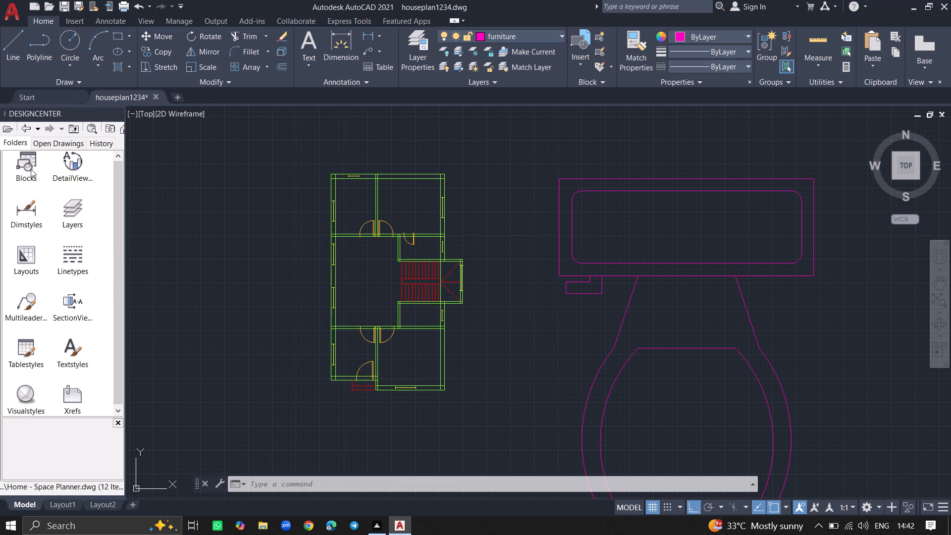
double_click(30, 168)
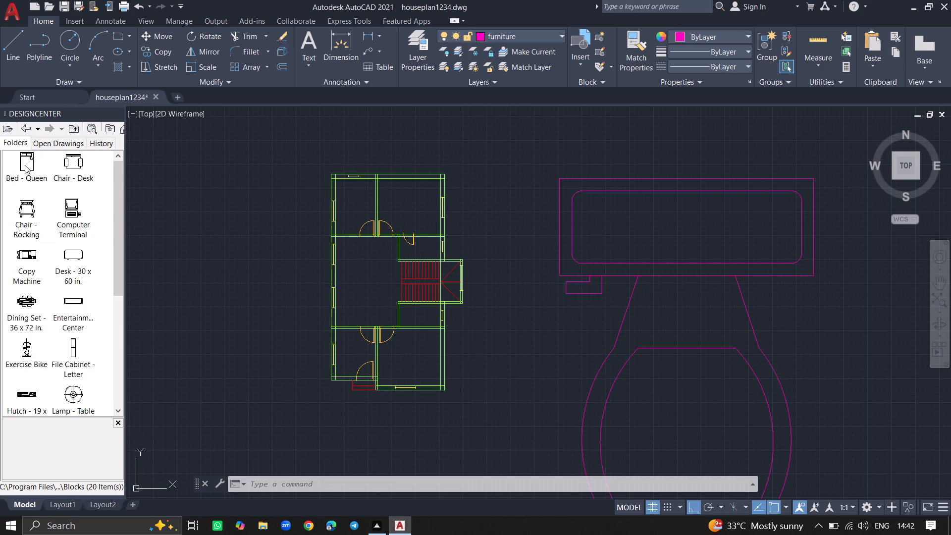
left_click(25, 165)
left_click_drag(25, 165, 123, 201)
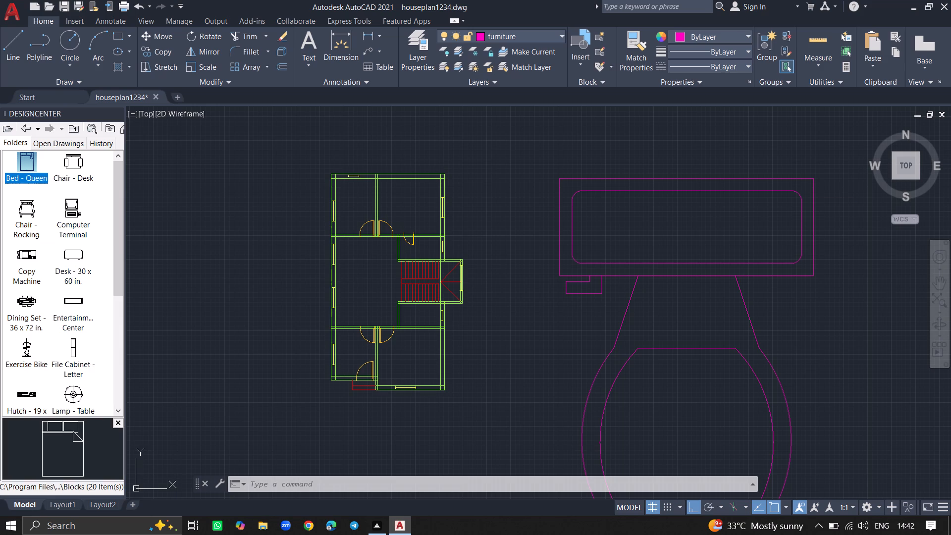
left_click_drag(123, 201, 146, 209)
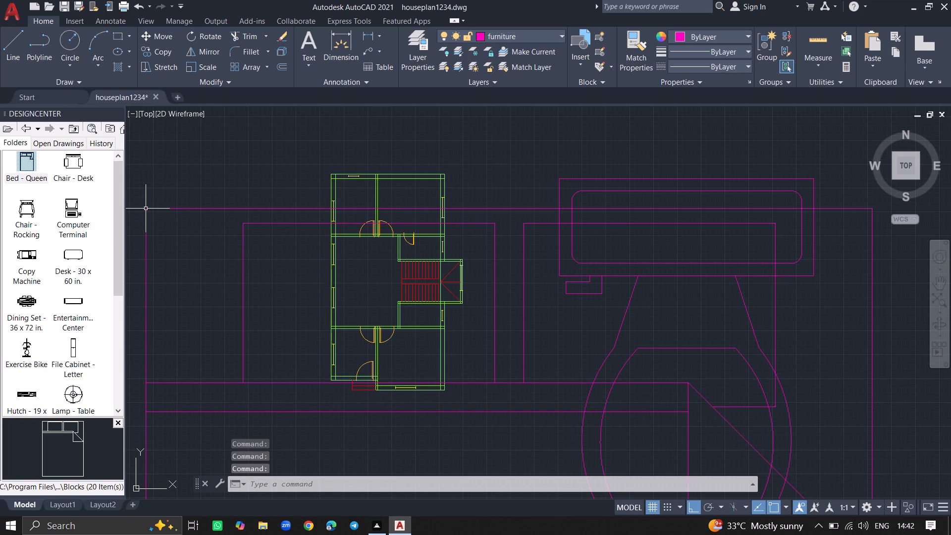
left_click(115, 111)
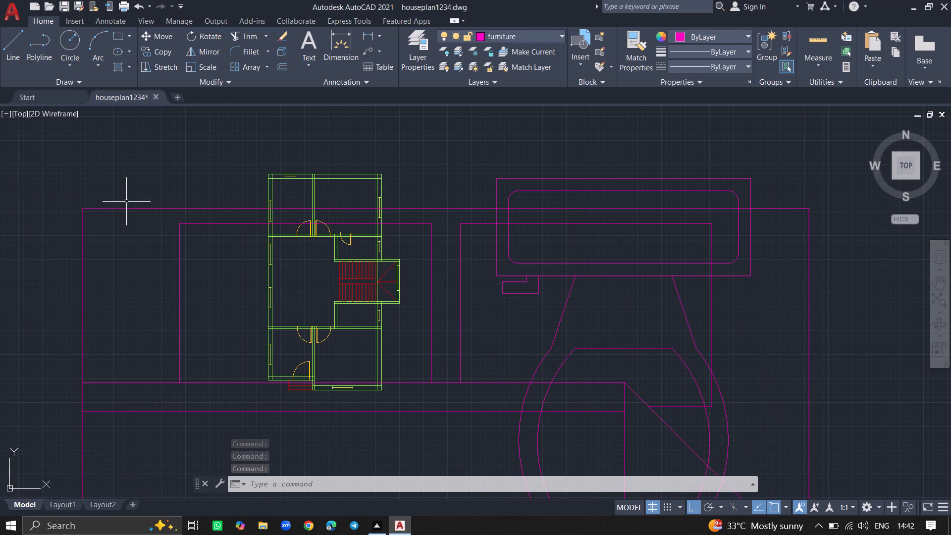
Scale the oversized queen bed down freehand from a point on its top edge to suit the plan's room size.
left_click(126, 208)
type("sc")
key("Return")
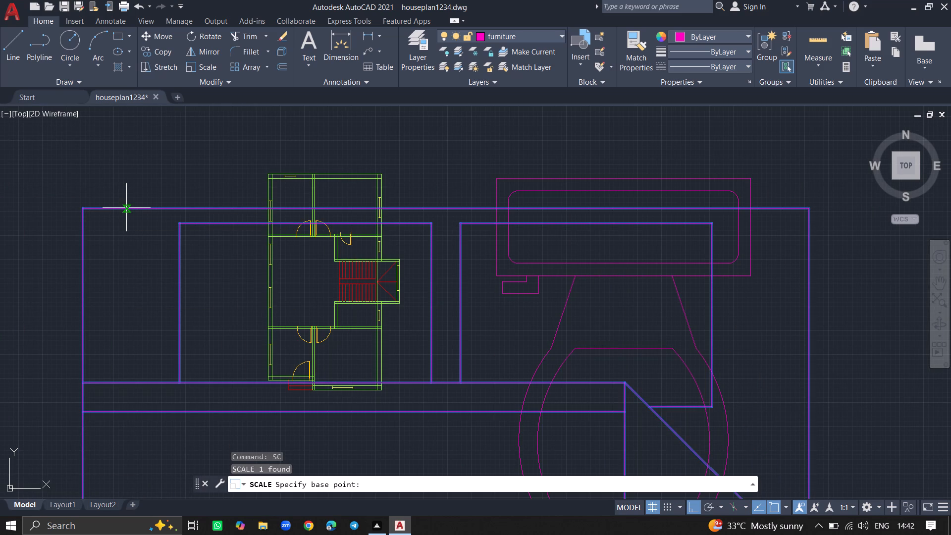
left_click(126, 208)
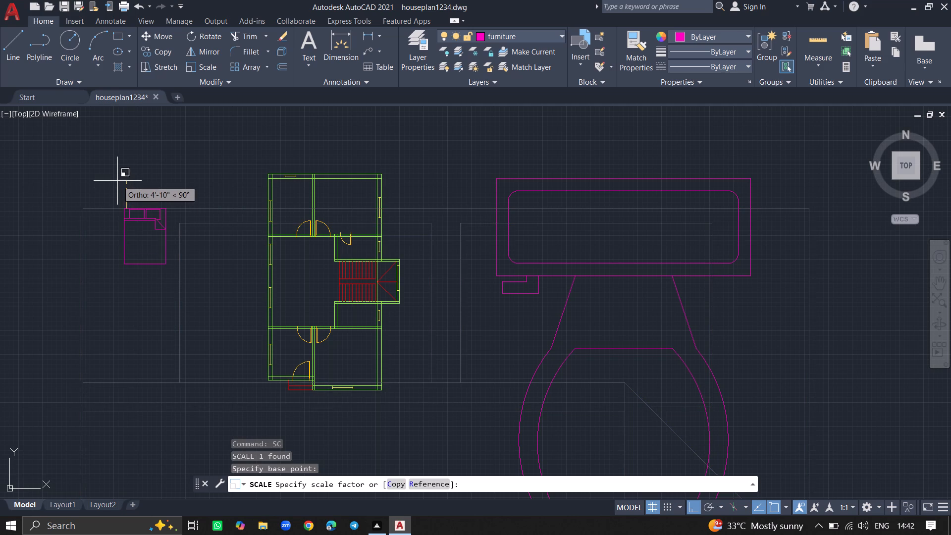
left_click(117, 191)
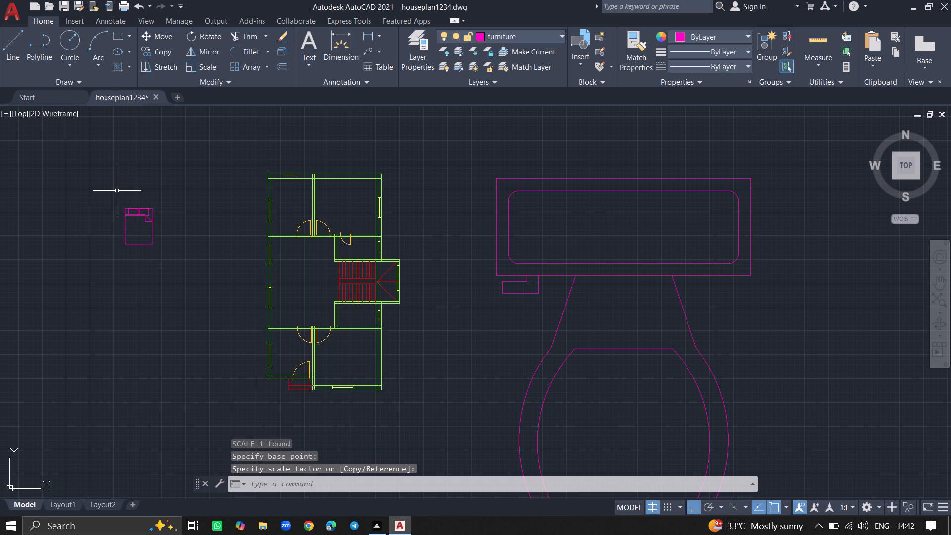
Scale the oversized toilet block down freehand from a point on its tank outline to suit the house plan.
left_click(509, 231)
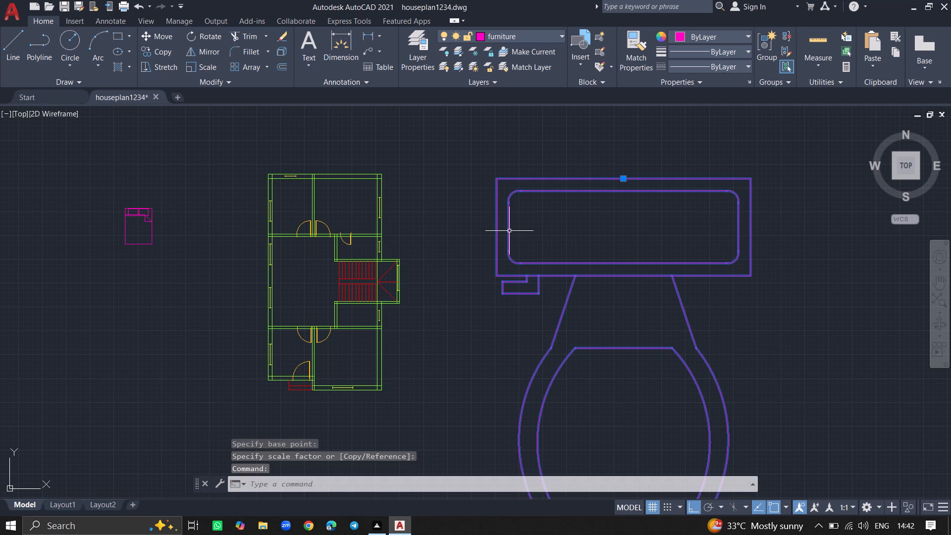
type("sc")
key("Return")
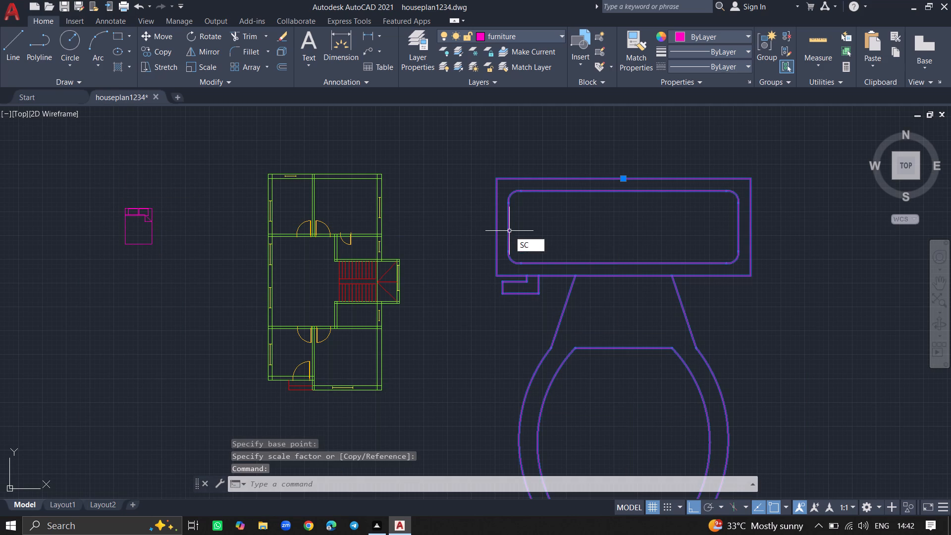
left_click(509, 231)
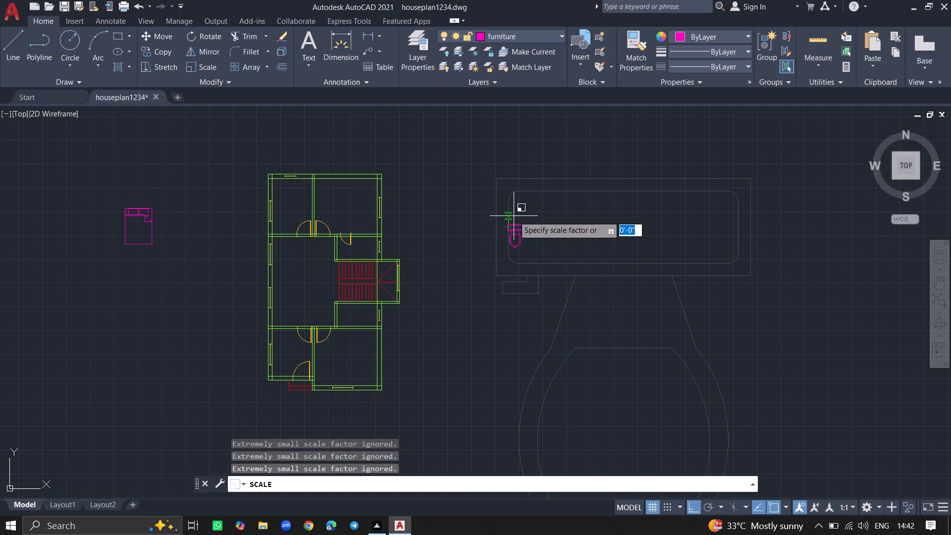
left_click(514, 216)
Rotate the toilet block 270 degrees about a point on its tank so the bowl faces west.
left_click(517, 227)
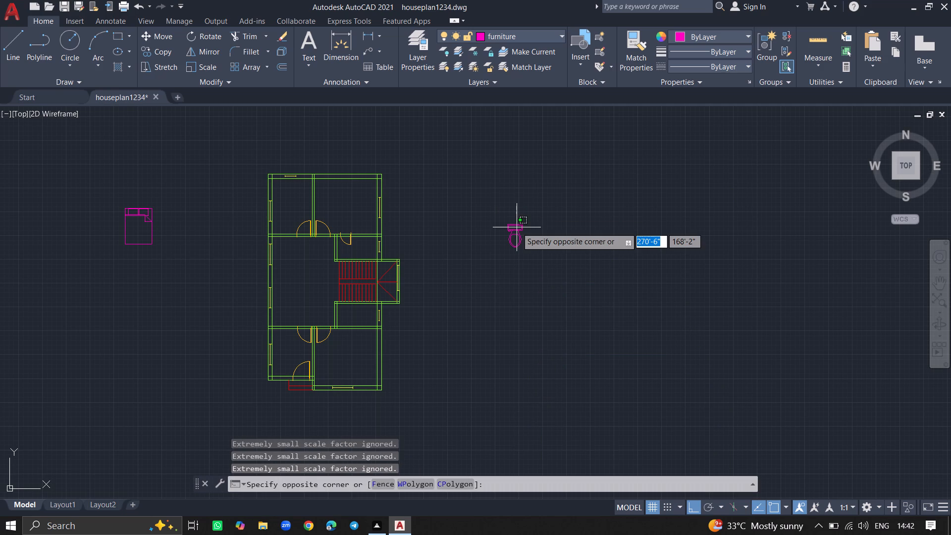
left_click(517, 227)
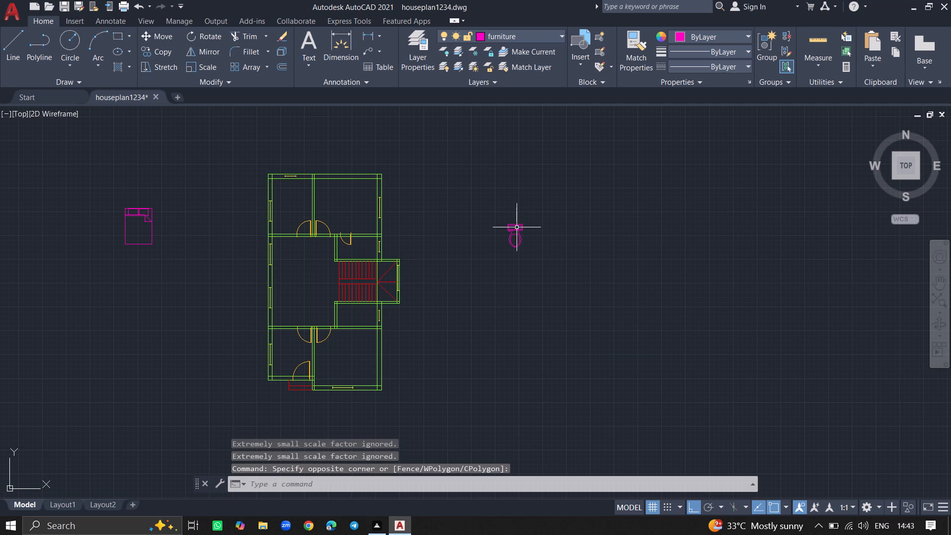
left_click(517, 225)
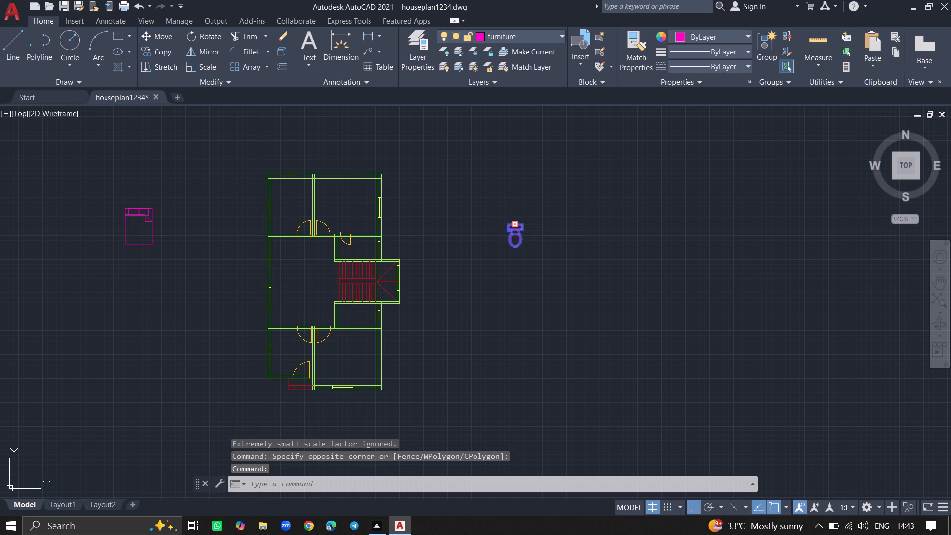
type("rotate")
key("Return")
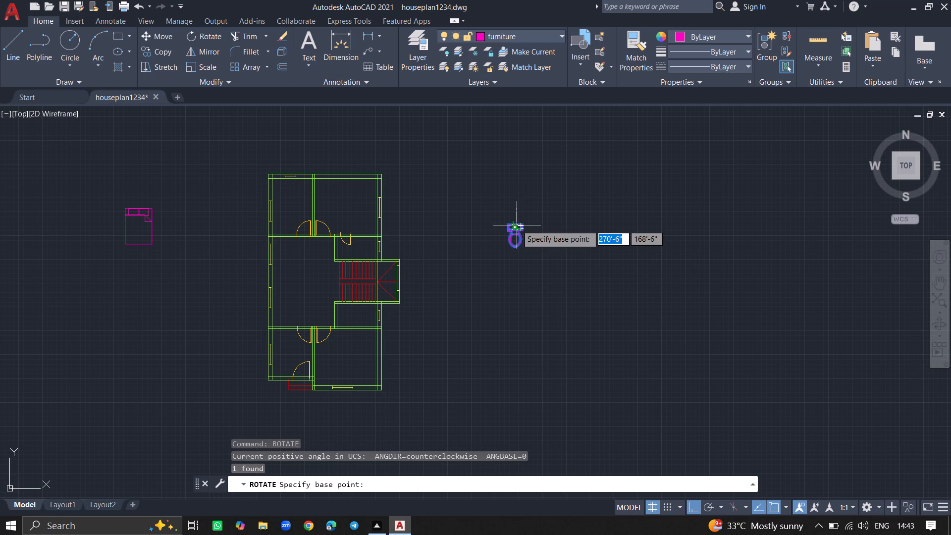
scroll(517, 225, "up", 2, "ctrl")
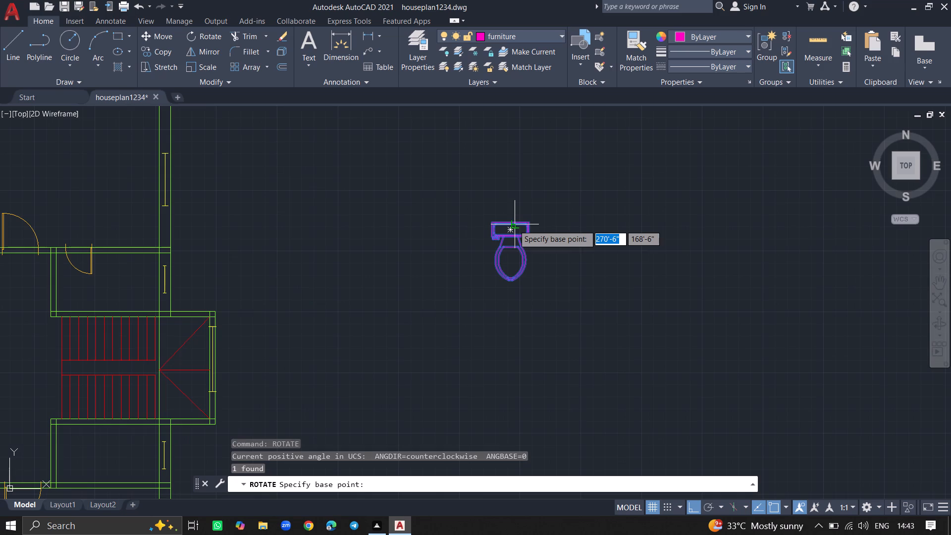
left_click(512, 230)
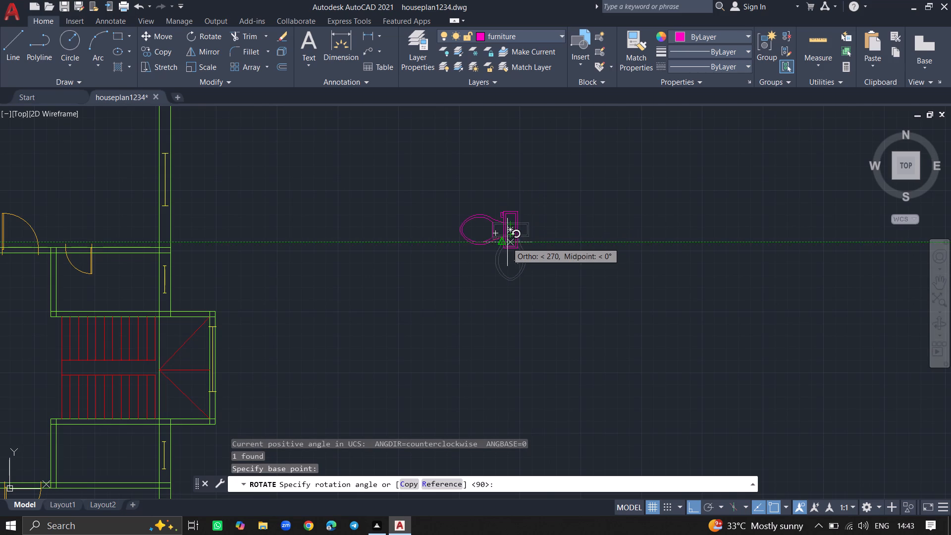
left_click(507, 243)
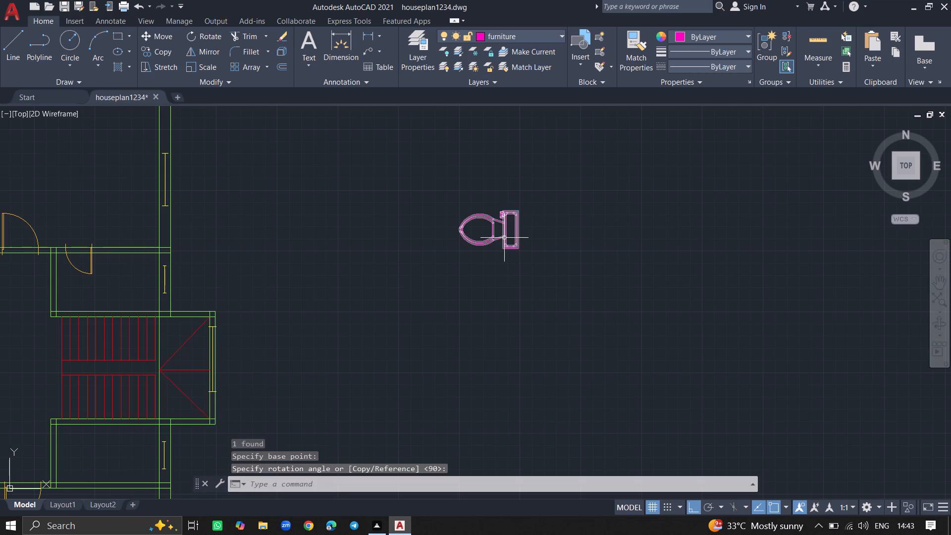
Move the toilet block with Ortho off into the small room north of the staircase, with its tank against the east wall.
left_click(504, 238)
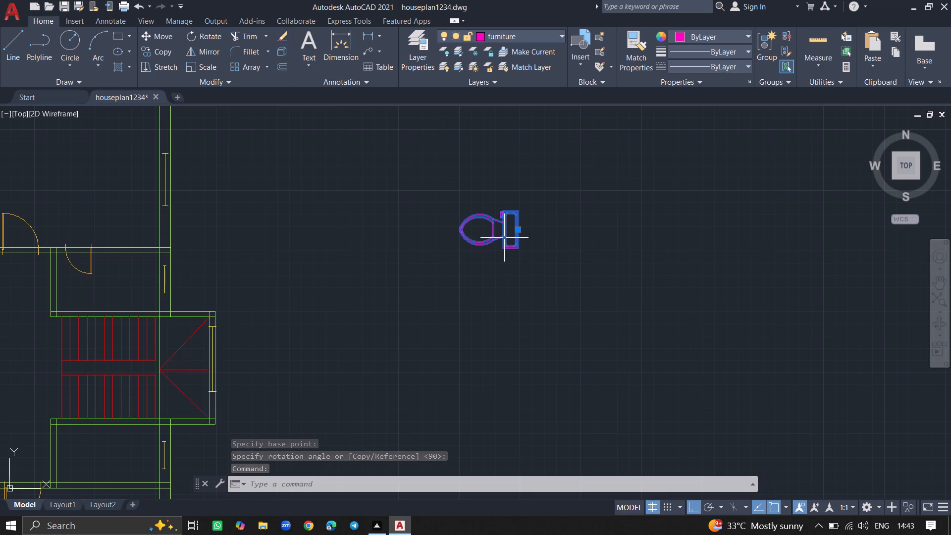
type("move")
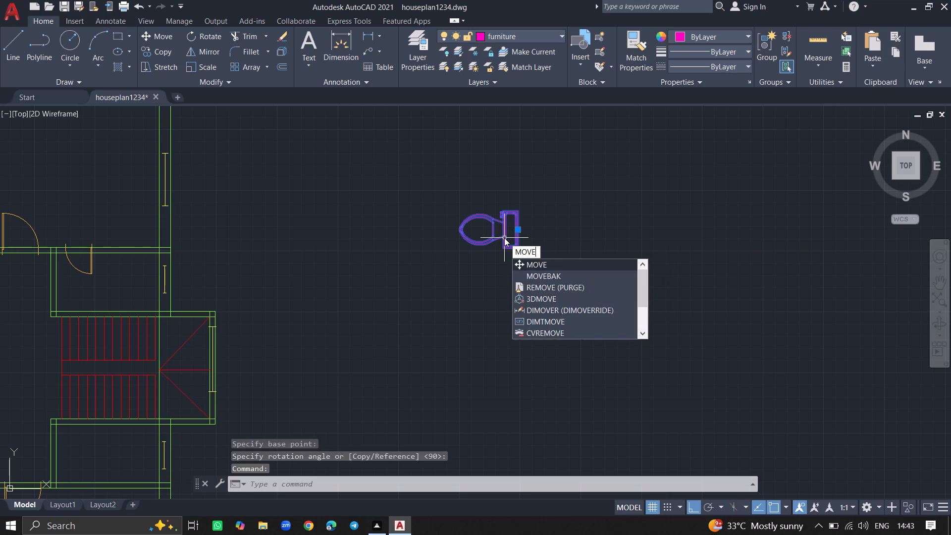
key("Return")
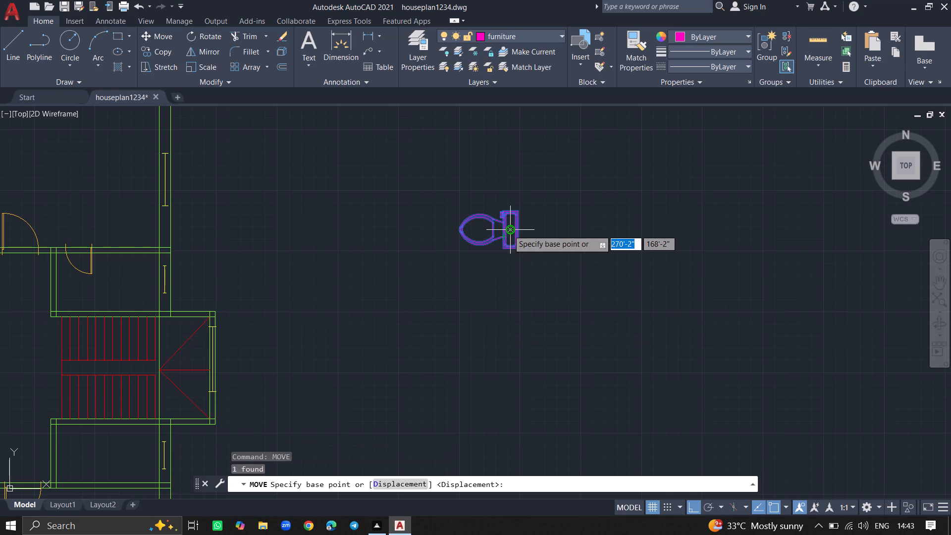
left_click(508, 230)
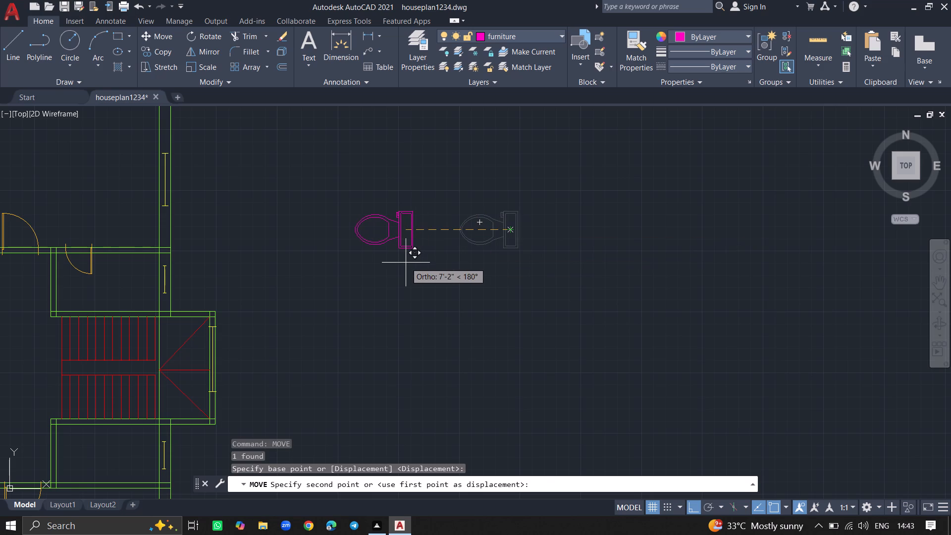
key("F8")
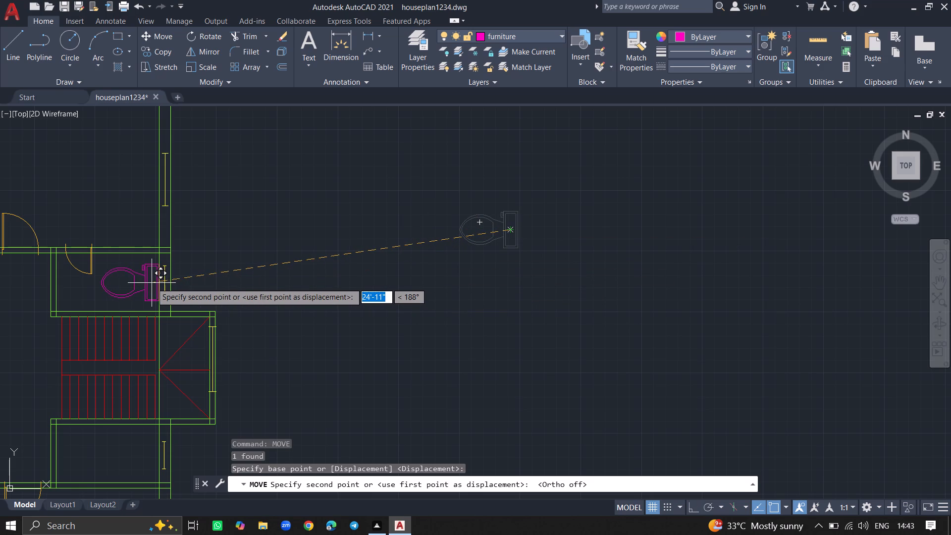
left_click(149, 284)
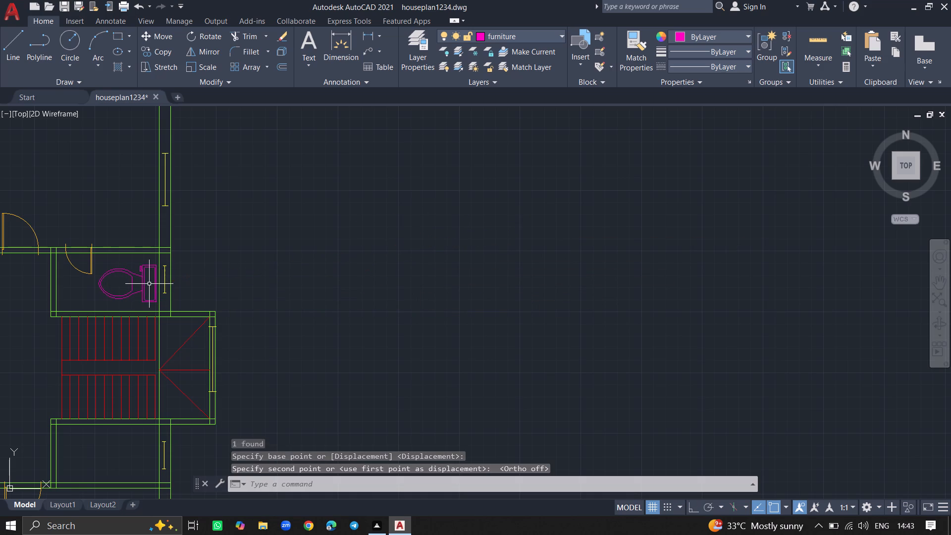
Copy the toilet room's door about 14'-11" southwest into the open central hall.
scroll(182, 257, "down", 3, "ctrl")
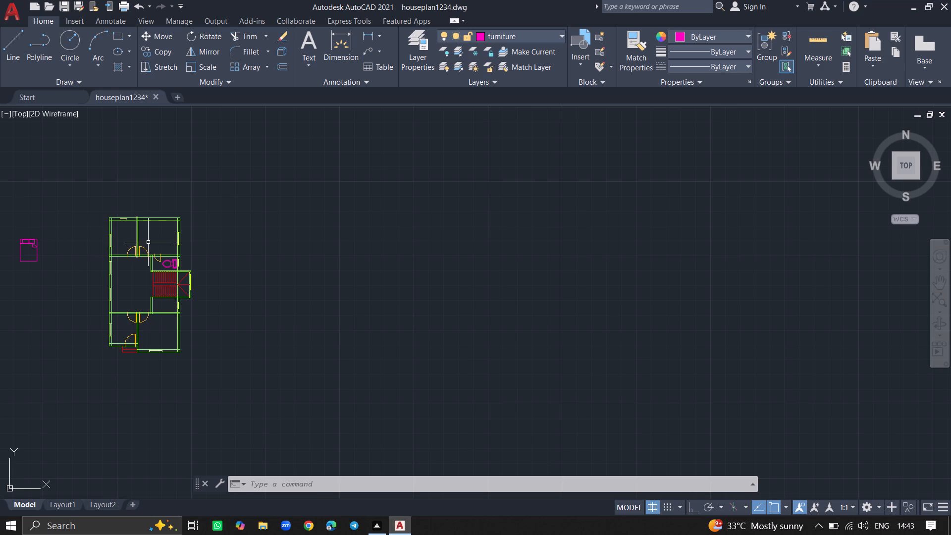
scroll(148, 242, "up", 1, "ctrl")
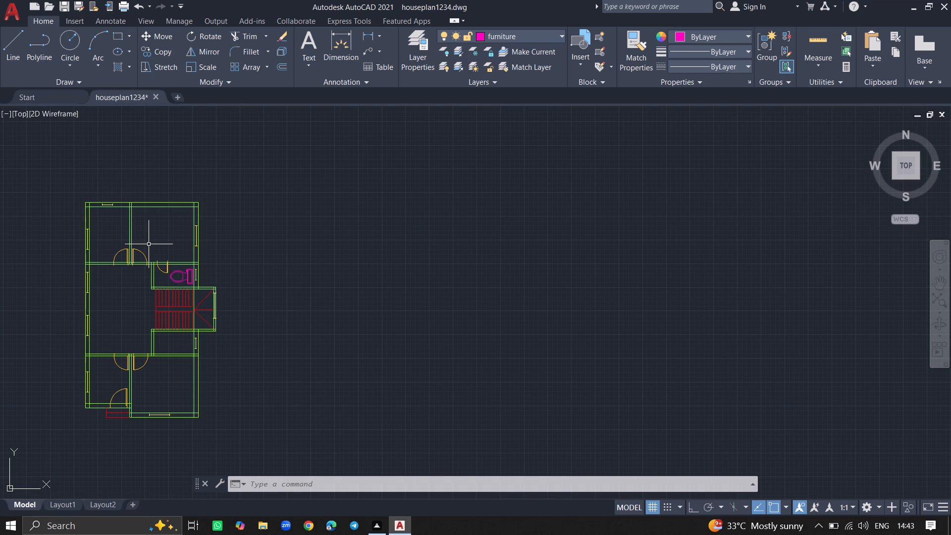
left_click(158, 267)
type("copy")
key("Return")
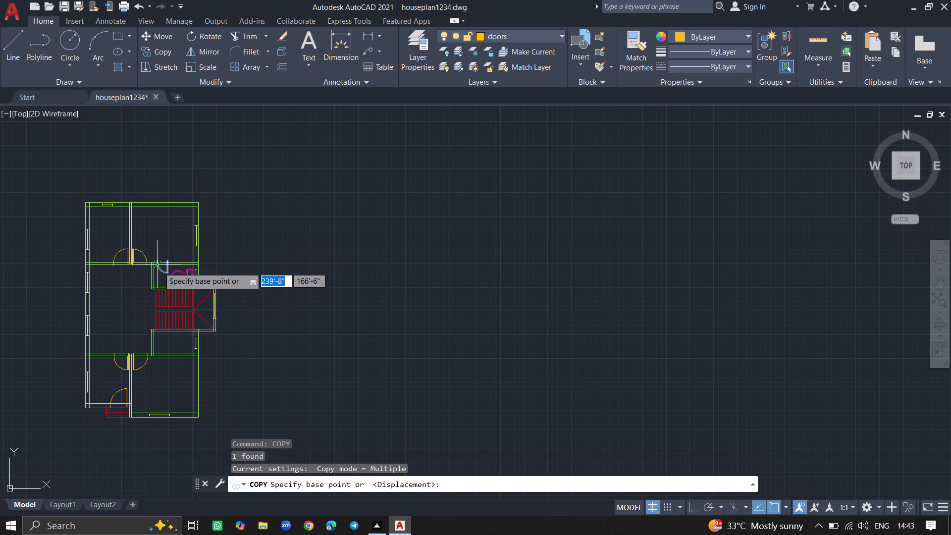
left_click(158, 267)
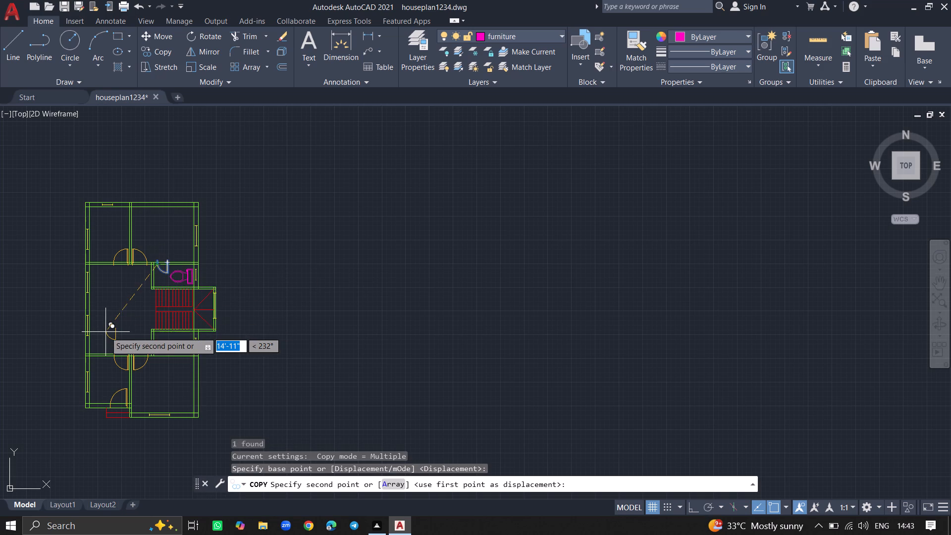
left_click(106, 332)
key("Escape")
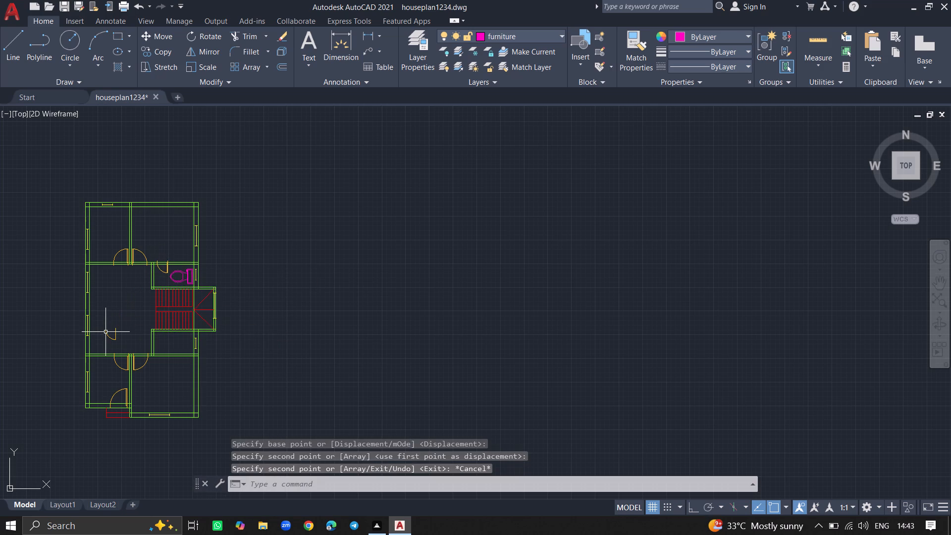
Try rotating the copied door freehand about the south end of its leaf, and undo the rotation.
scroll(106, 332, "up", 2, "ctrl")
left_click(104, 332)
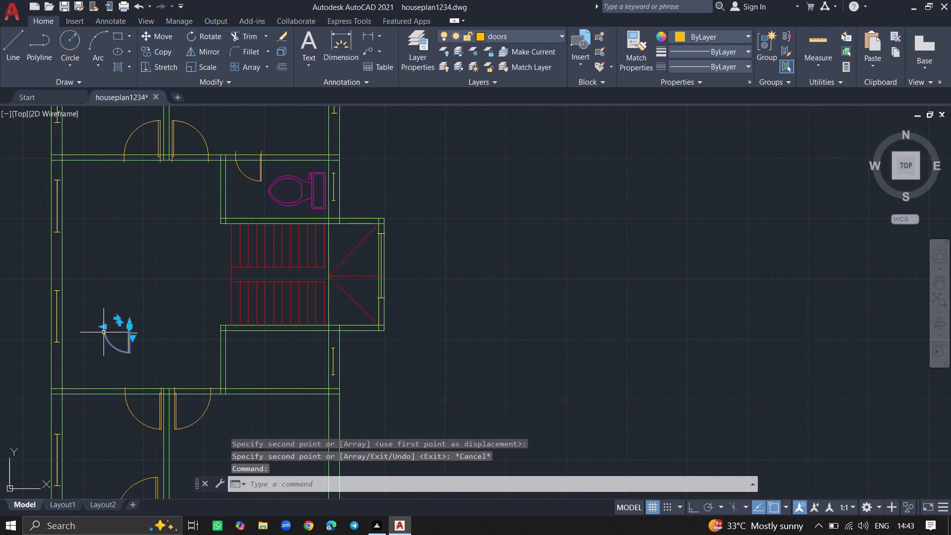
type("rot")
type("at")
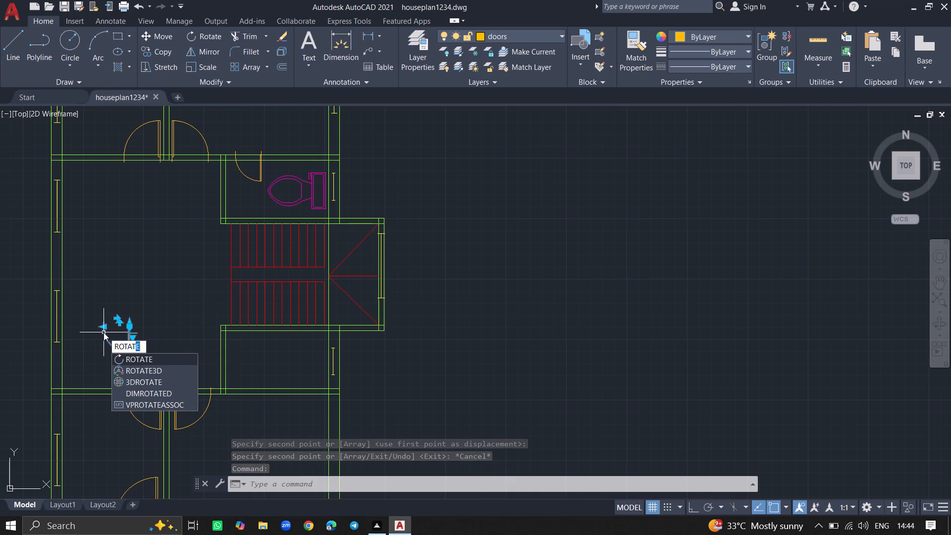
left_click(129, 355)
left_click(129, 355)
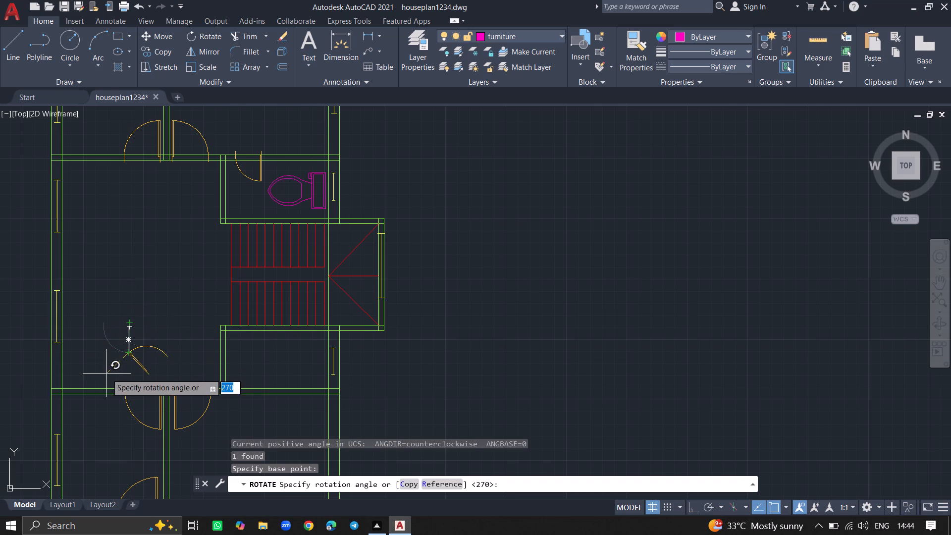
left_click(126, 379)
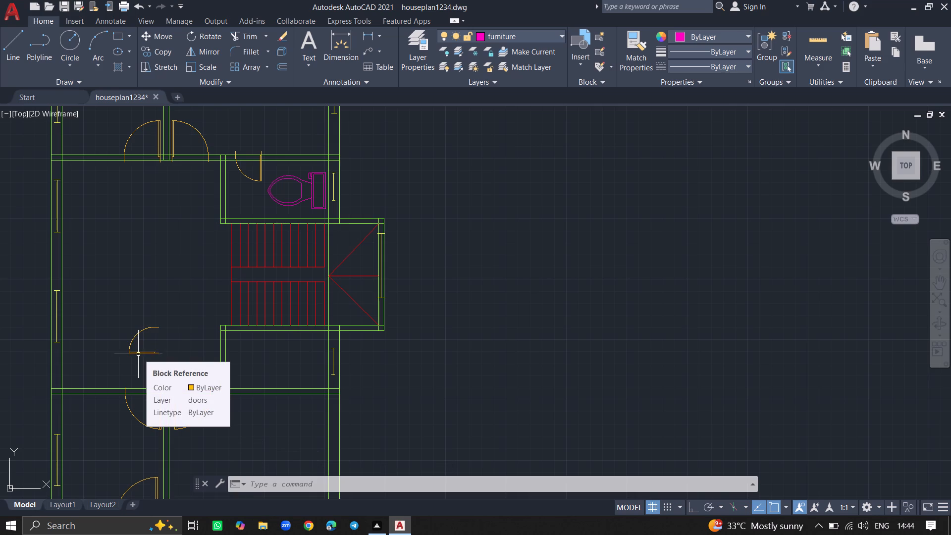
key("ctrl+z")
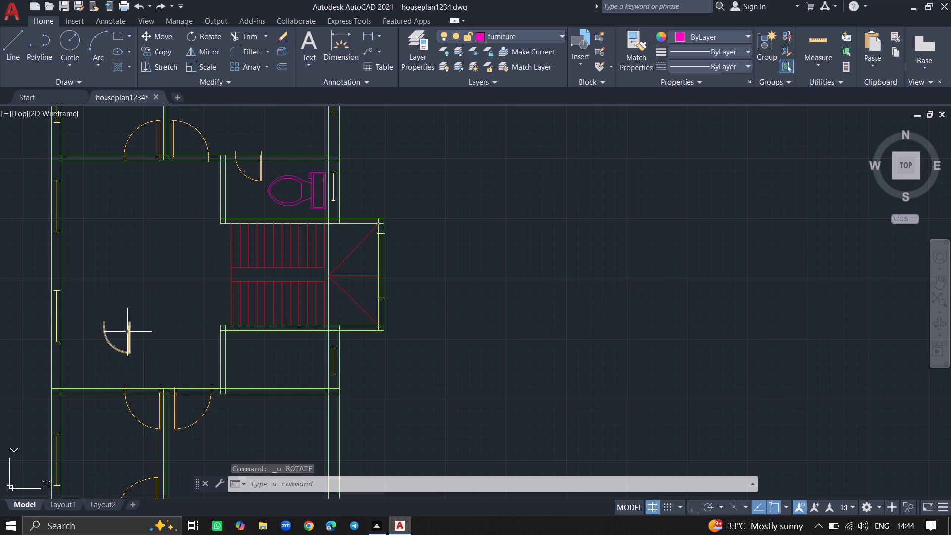
Rotate the copied door 90 degrees about the north end of its leaf so the leaf lies horizontally.
left_click(127, 332)
type("rotate")
key("Return")
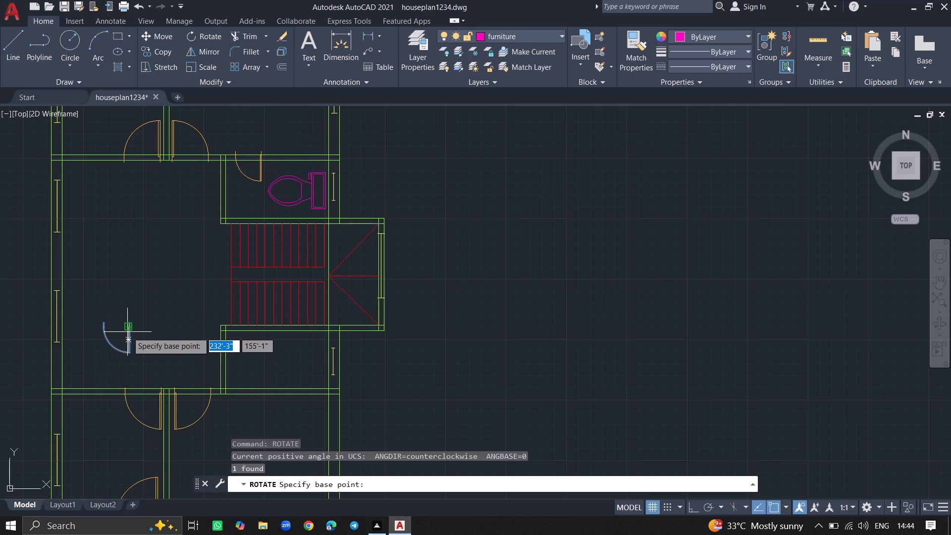
left_click(127, 329)
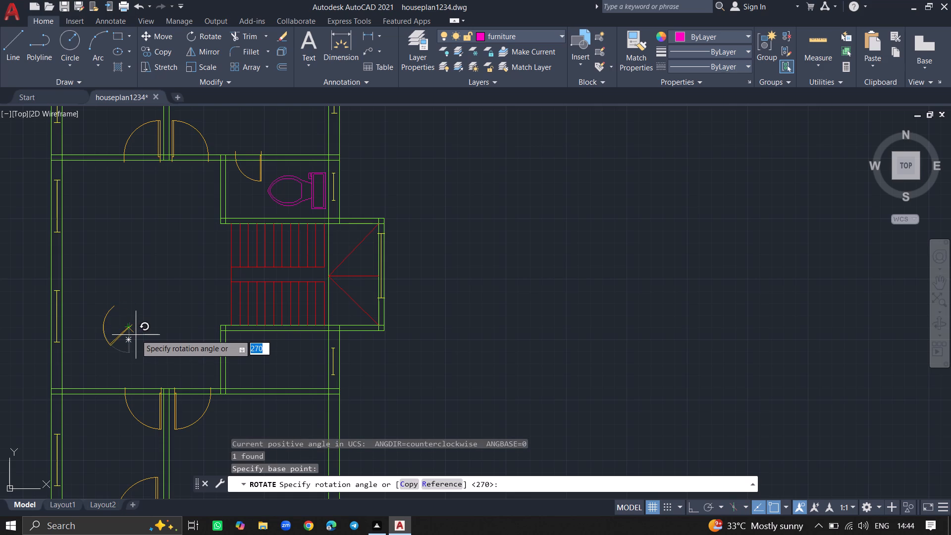
left_click(127, 303)
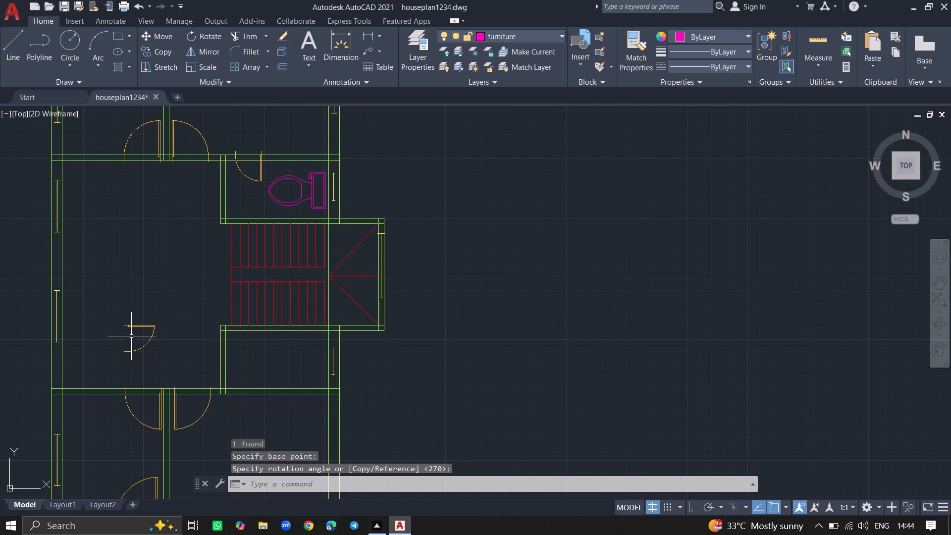
Mirror the copied door across the long outer edge of its leaf so it swings north, erasing the source object.
scroll(132, 338, "up", 2, "ctrl")
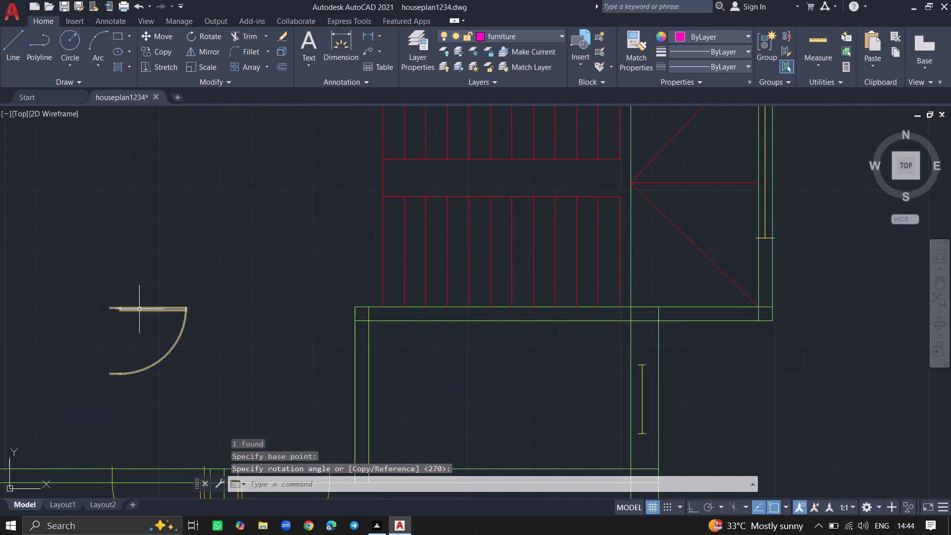
left_click(140, 309)
type("mirr")
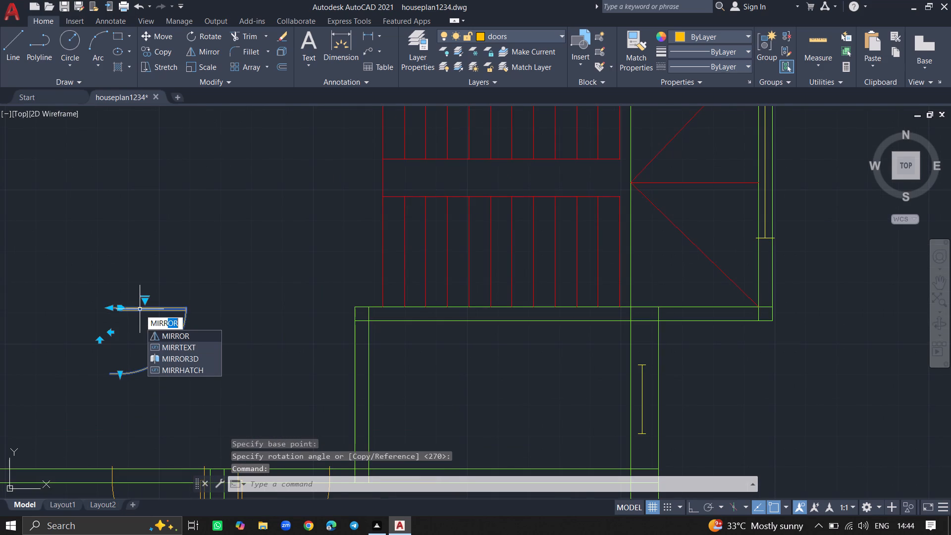
left_click(153, 334)
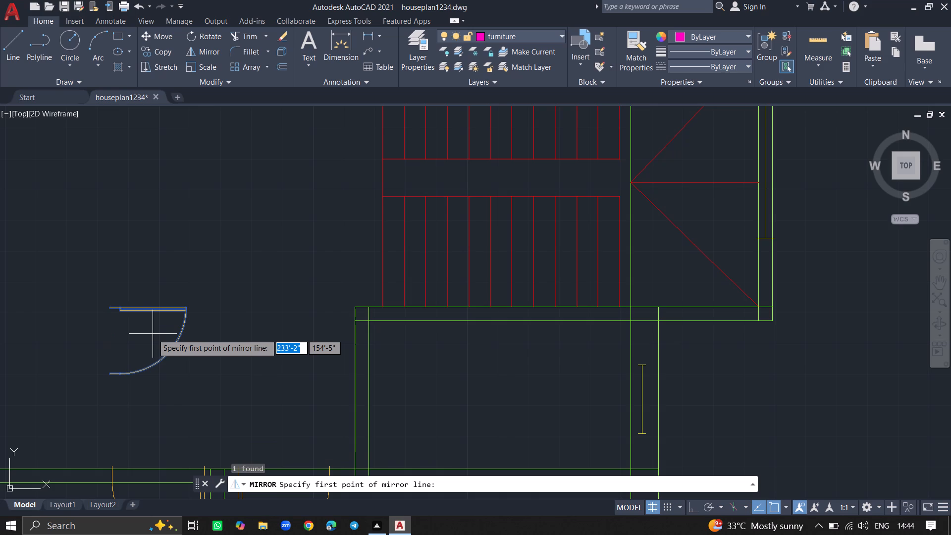
scroll(177, 299, "up", 4, "ctrl")
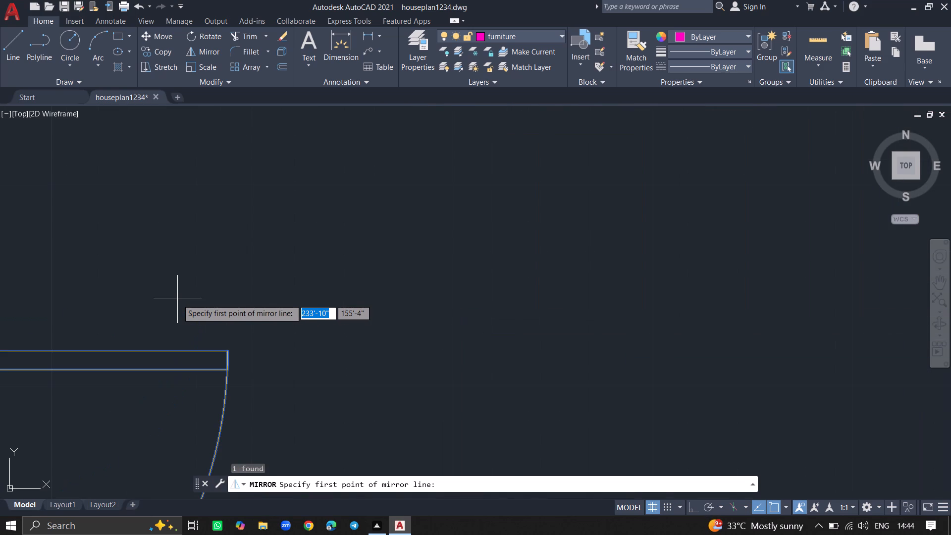
left_click(228, 353)
scroll(173, 340, "down", 5, "ctrl")
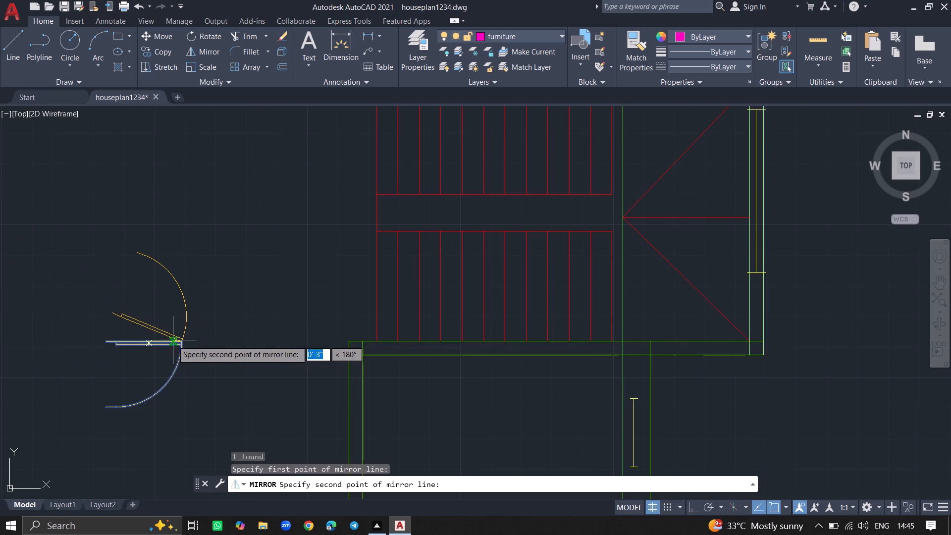
scroll(104, 340, "up", 5, "ctrl")
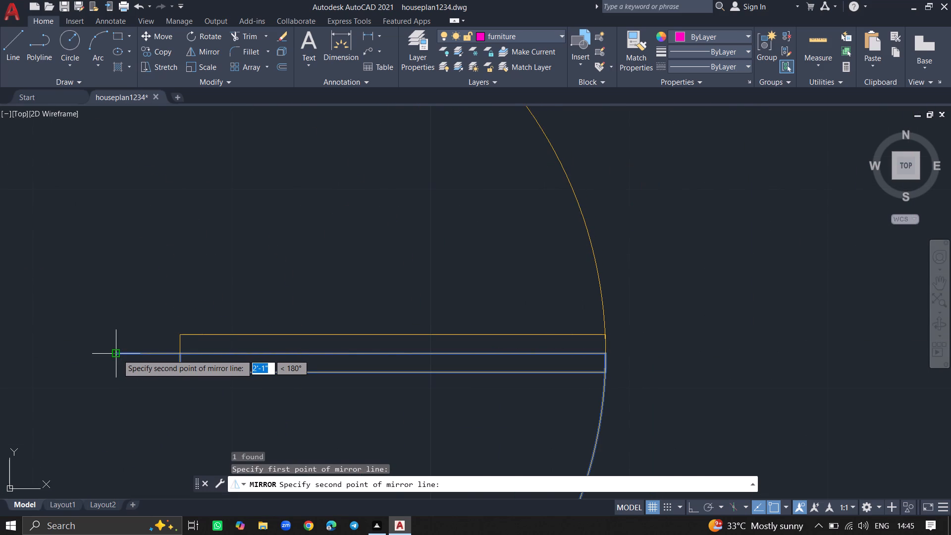
left_click(117, 354)
left_click_drag(130, 380, 117, 354)
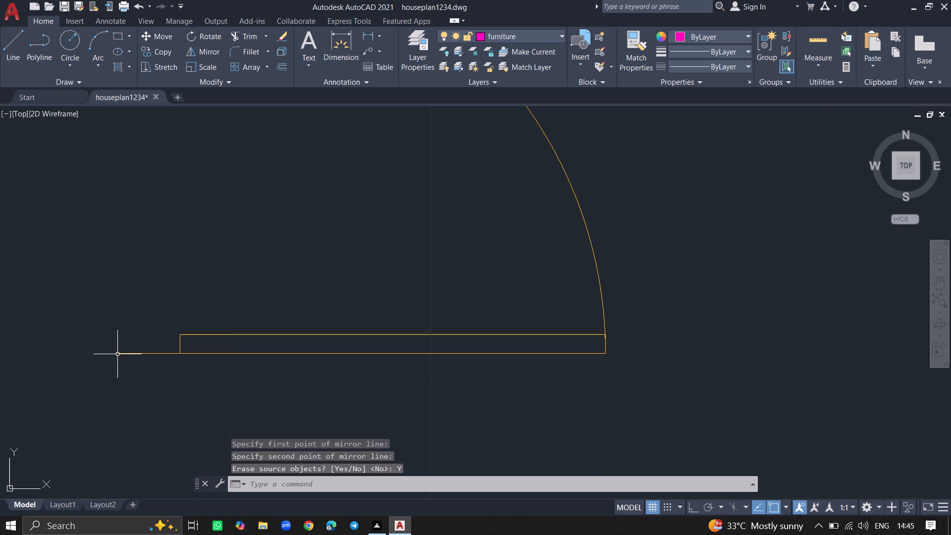
Move the mirrored door from its leaf end into the west wall of the small room south of the staircase, near the wall's south end.
left_click(180, 346)
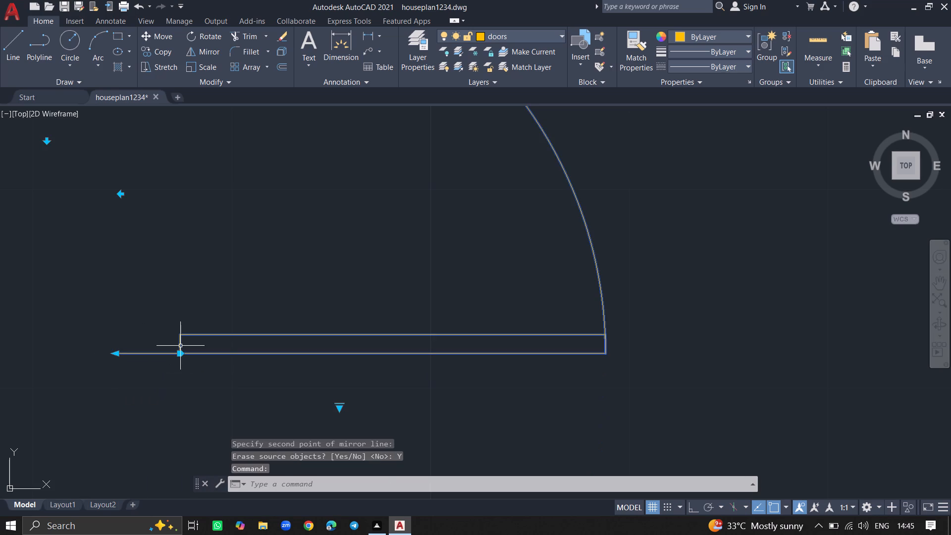
type("mo")
type("ve")
key("Return")
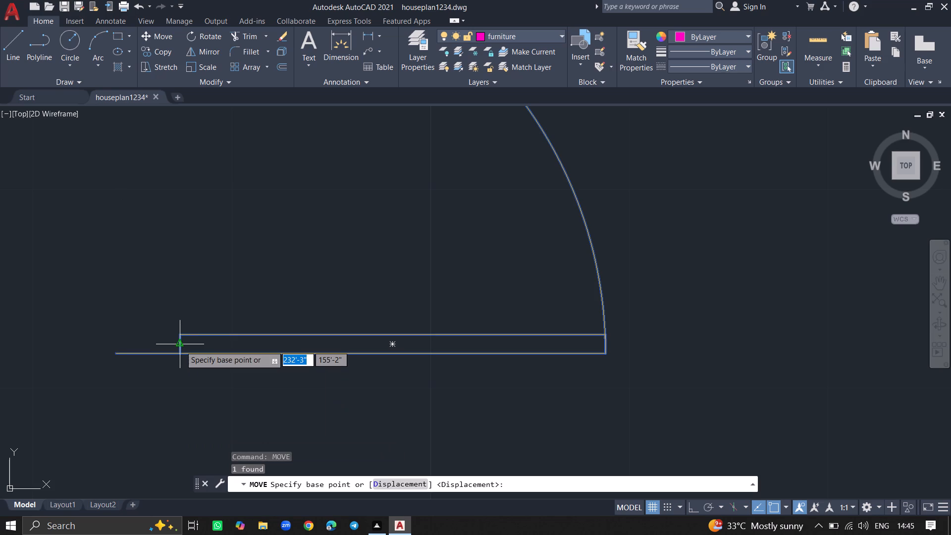
left_click(180, 346)
scroll(332, 364, "down", 3, "ctrl")
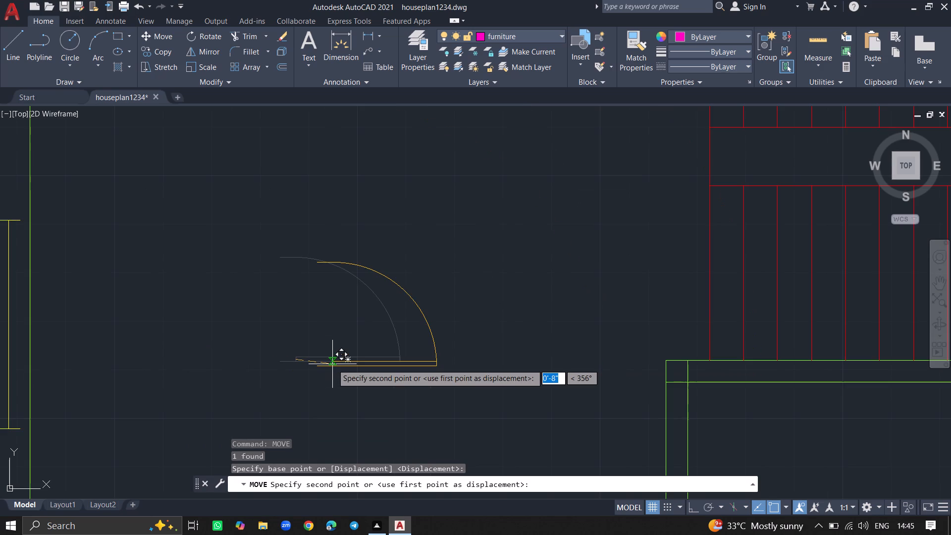
scroll(474, 393, "down", 4, "ctrl")
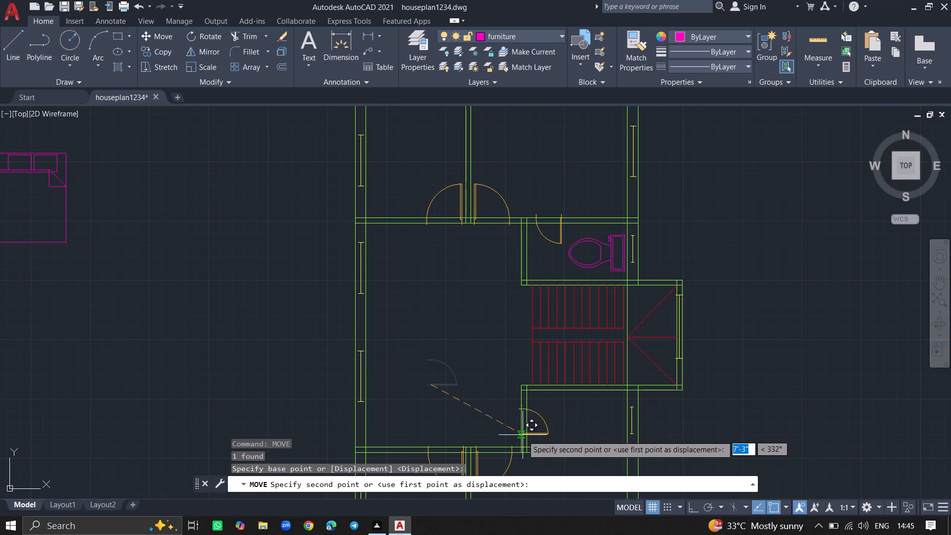
scroll(520, 446, "up", 4, "ctrl")
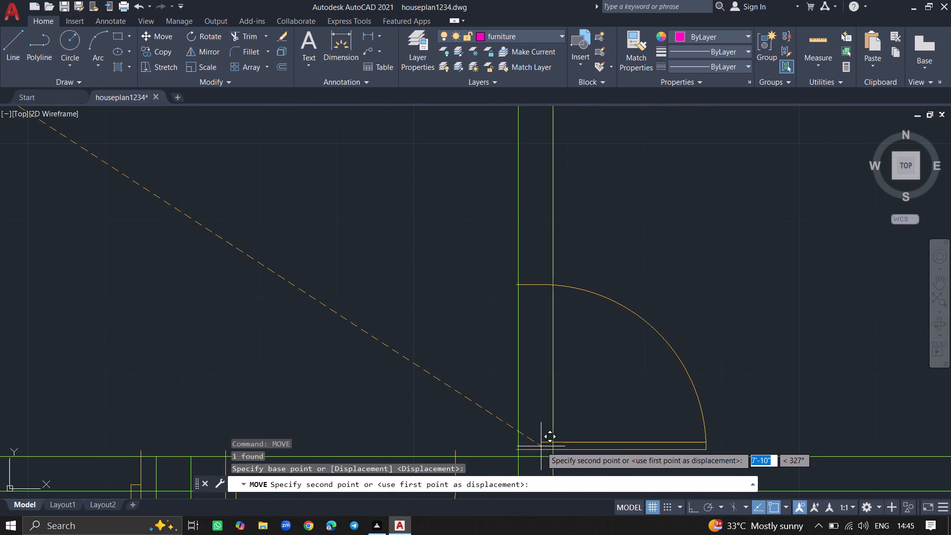
left_click(540, 446)
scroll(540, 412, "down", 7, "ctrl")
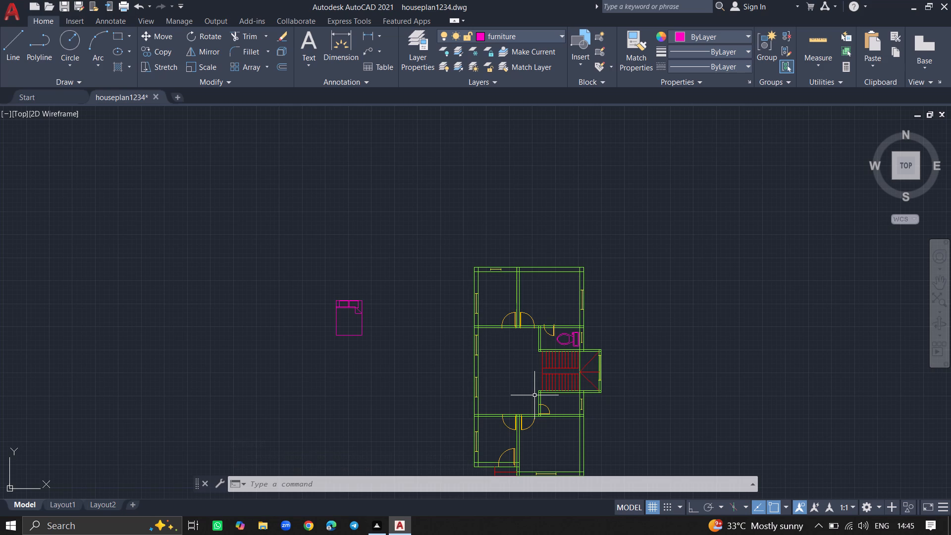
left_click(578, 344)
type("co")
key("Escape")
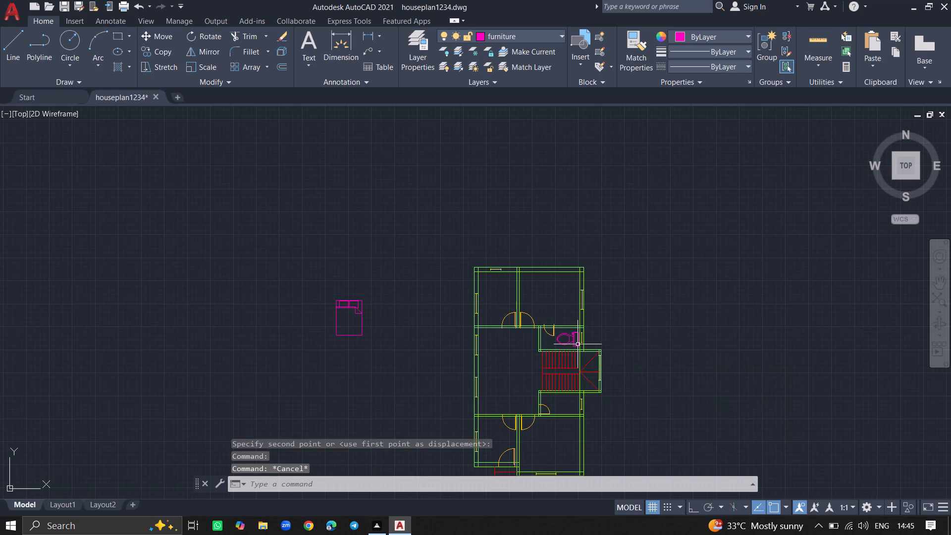
Scale the toilet in the small room north of the staircase down freehand, using a base point on its tank.
type("sc")
key("Return")
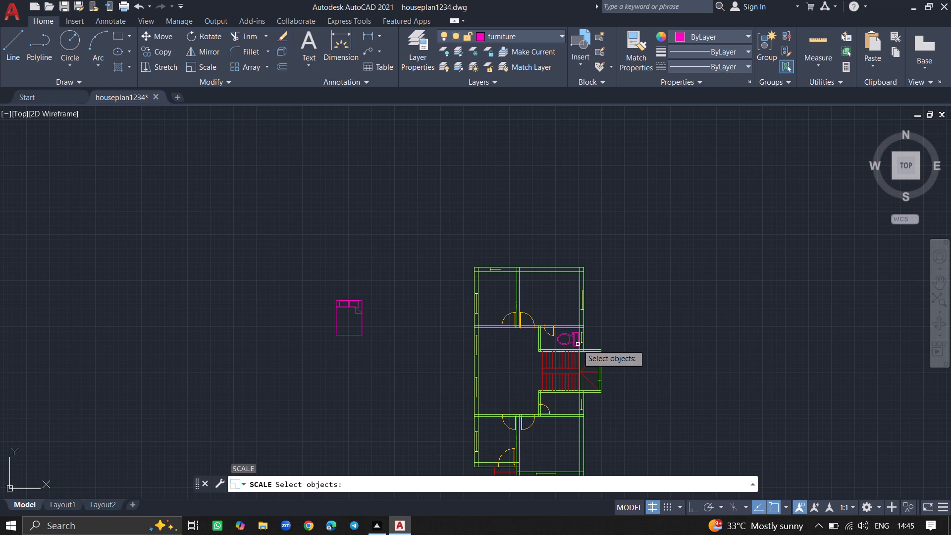
left_click(575, 342)
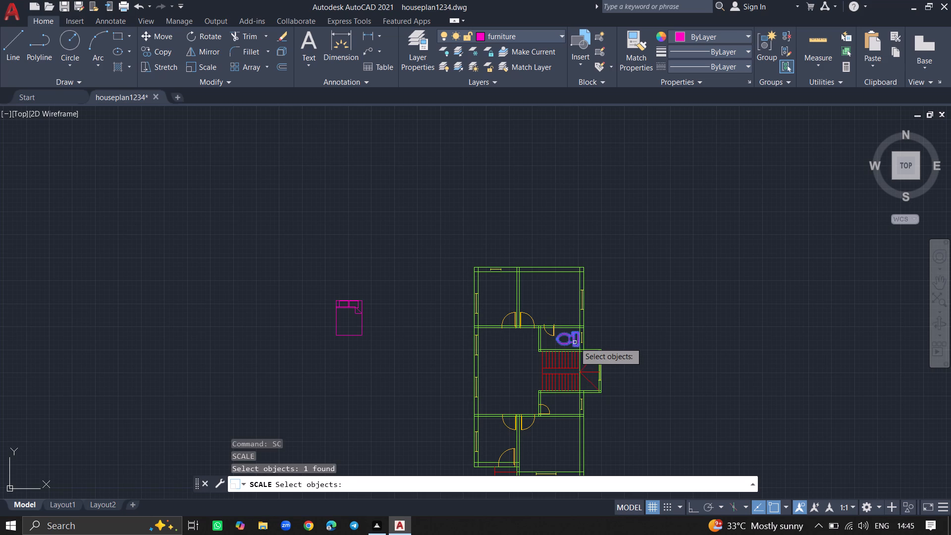
key("Return")
left_click(575, 342)
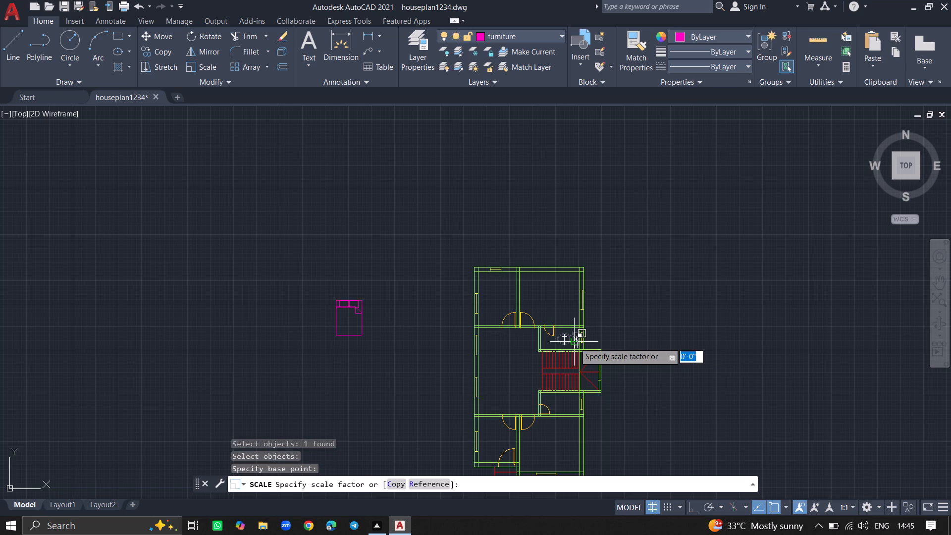
scroll(575, 342, "up", 6, "ctrl")
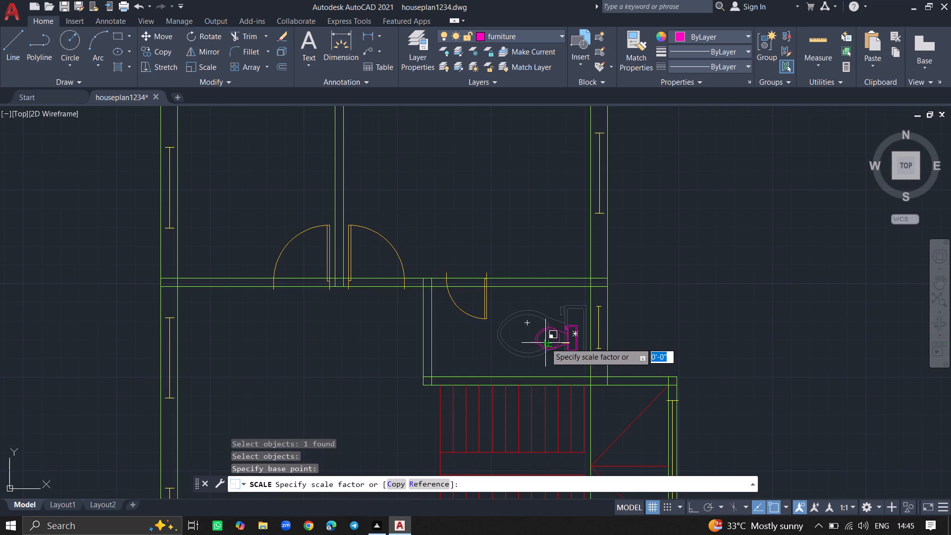
left_click(534, 344)
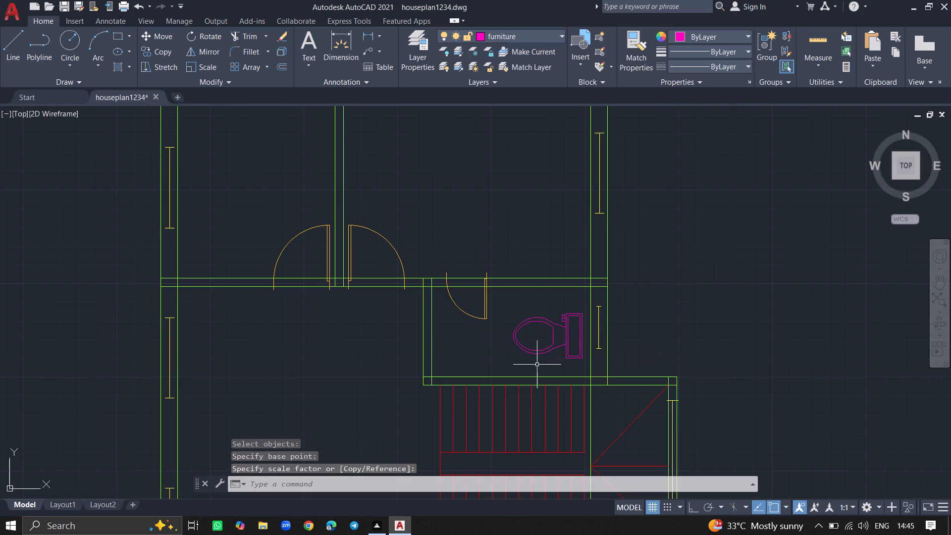
Copy the toilet about 11'-5" straight south into the small room south of the staircase.
scroll(537, 365, "down", 5, "ctrl")
scroll(535, 415, "up", 3, "ctrl")
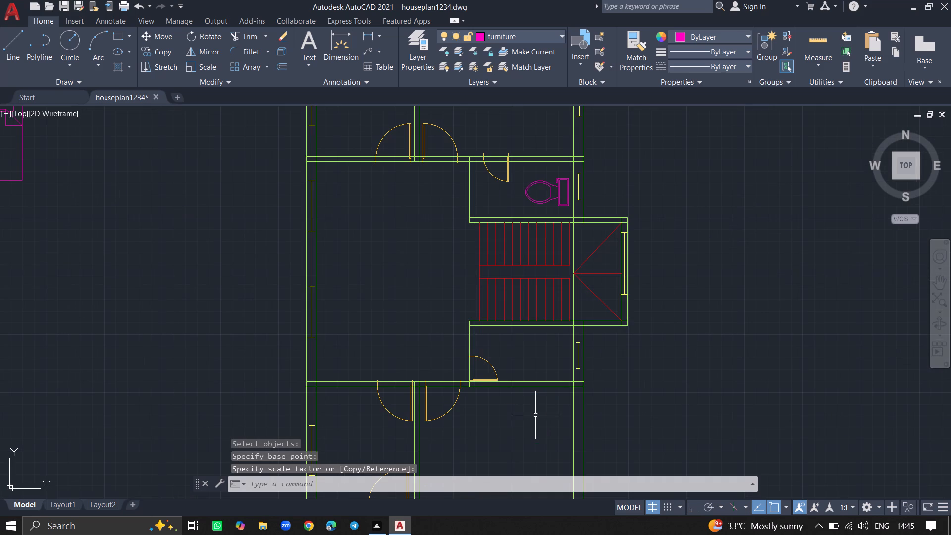
left_click(543, 202)
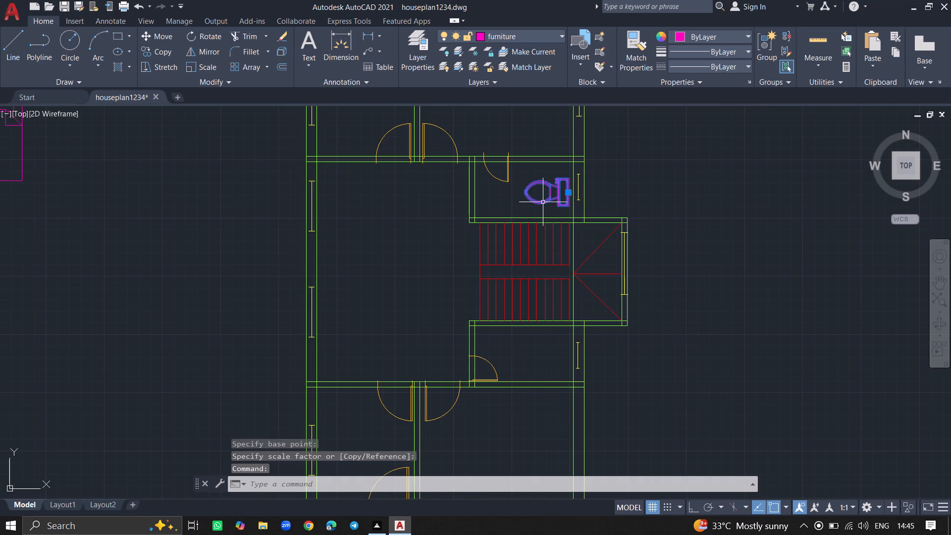
type("copy")
key("Return")
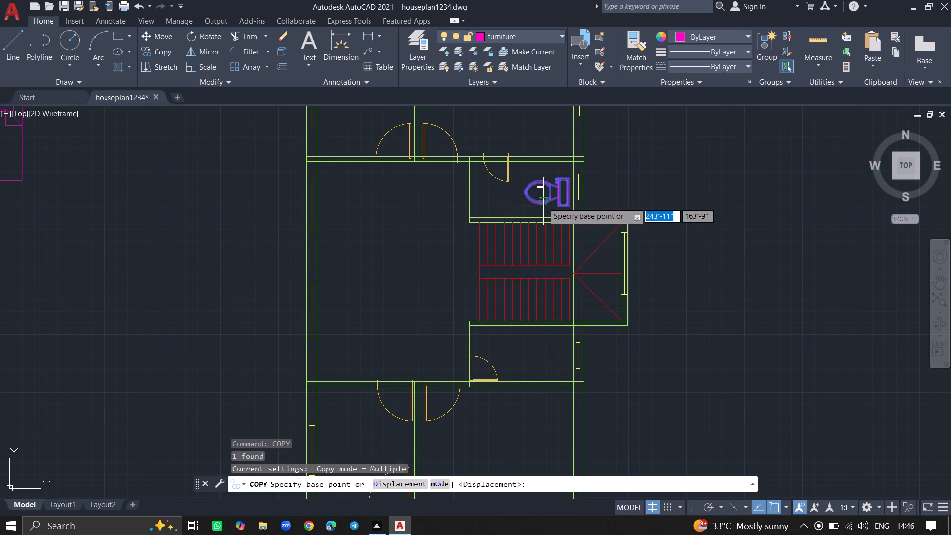
left_click(540, 193)
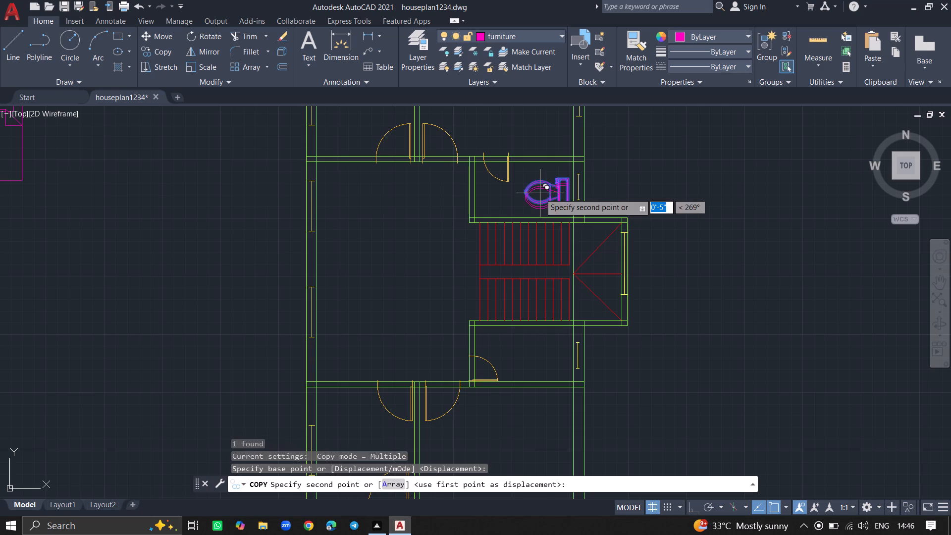
left_click(541, 347)
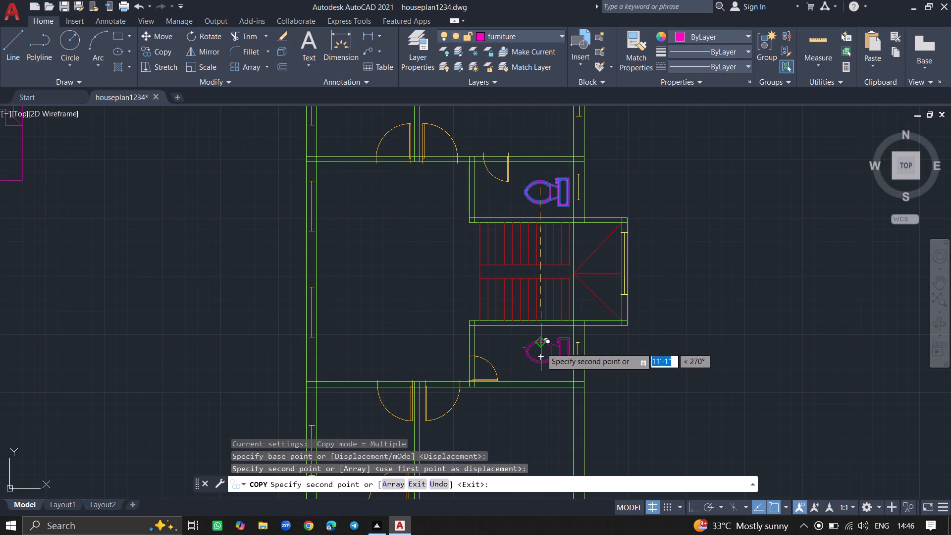
key("Return")
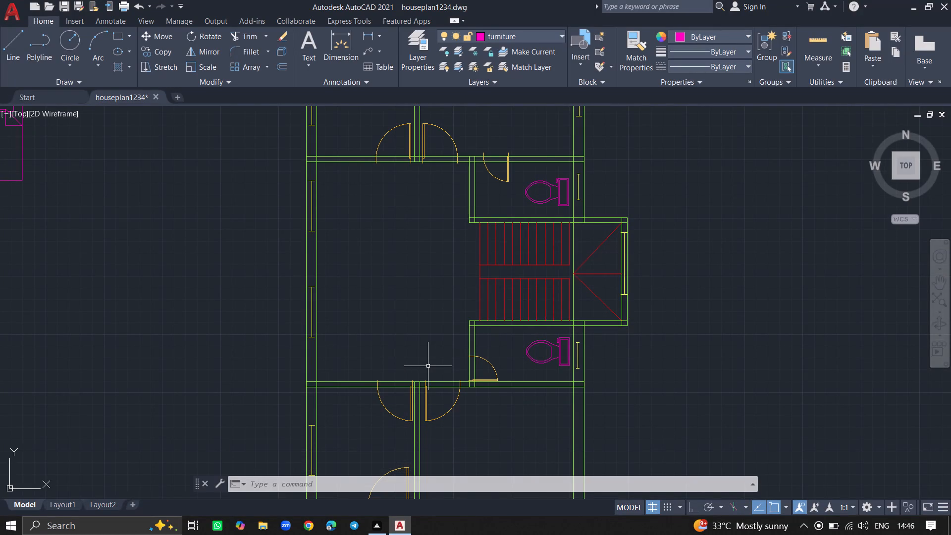
Mirror the north toilet room's door across the long outer edge of its leaf so it swings east, erasing the source object.
scroll(428, 366, "down", 3, "ctrl")
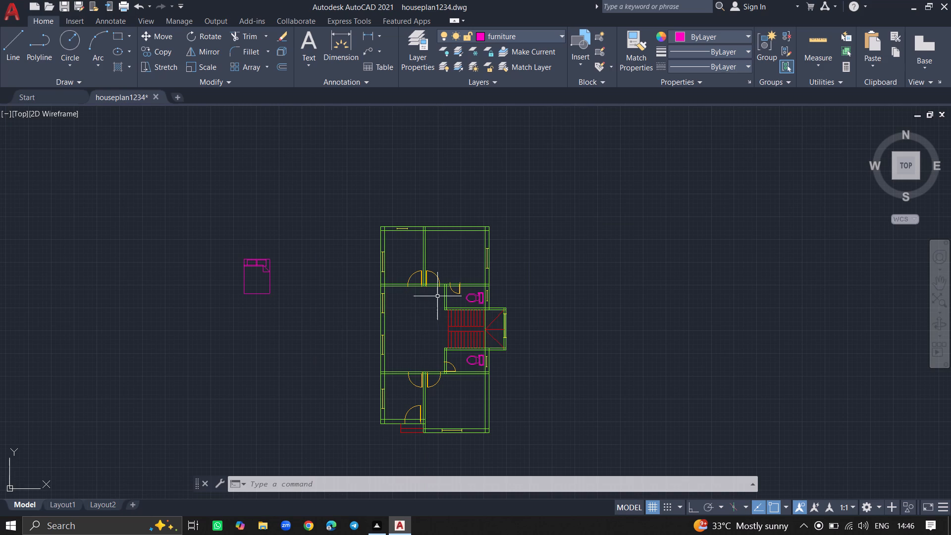
scroll(449, 294, "up", 5, "ctrl")
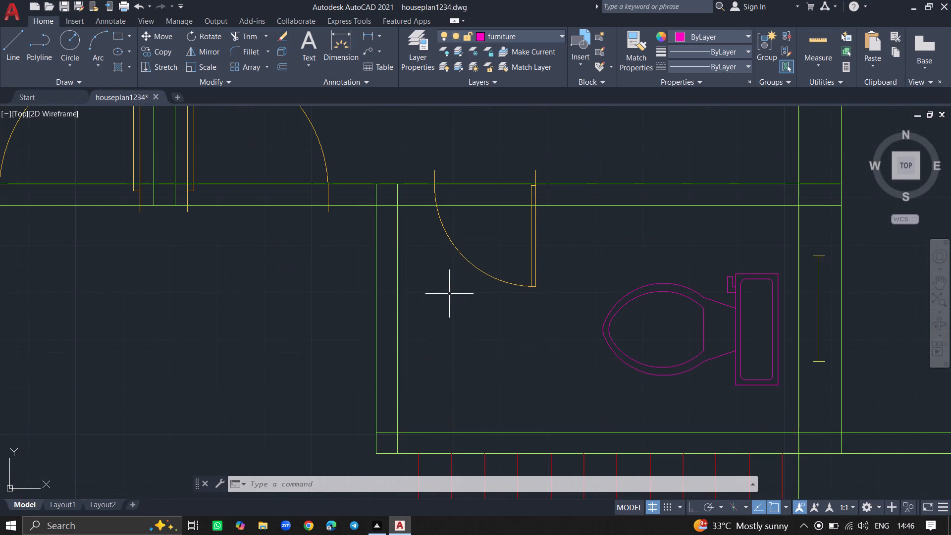
left_click(477, 268)
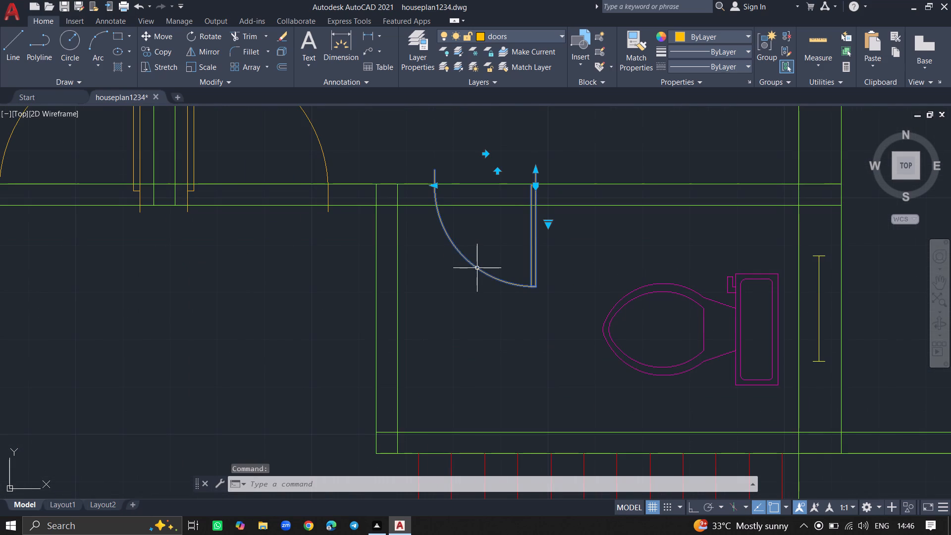
type("mirror")
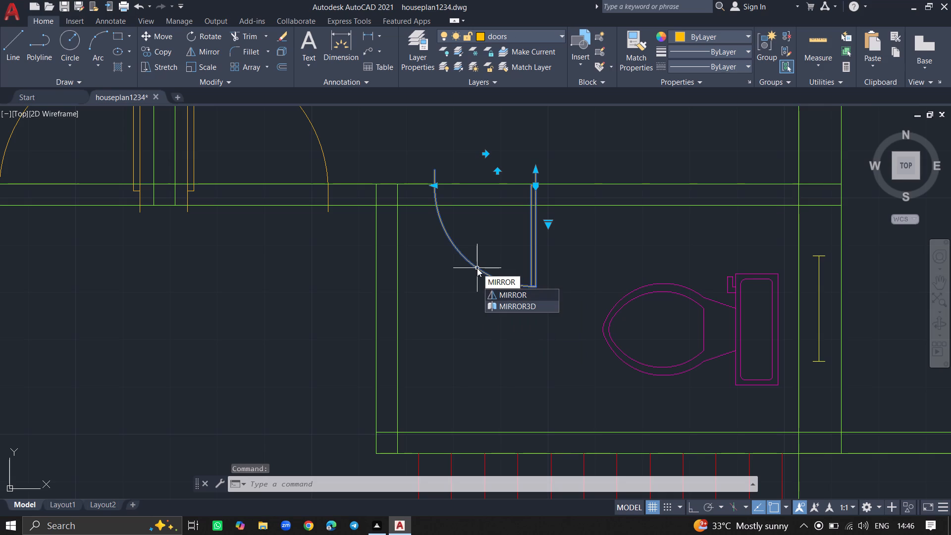
key("Return")
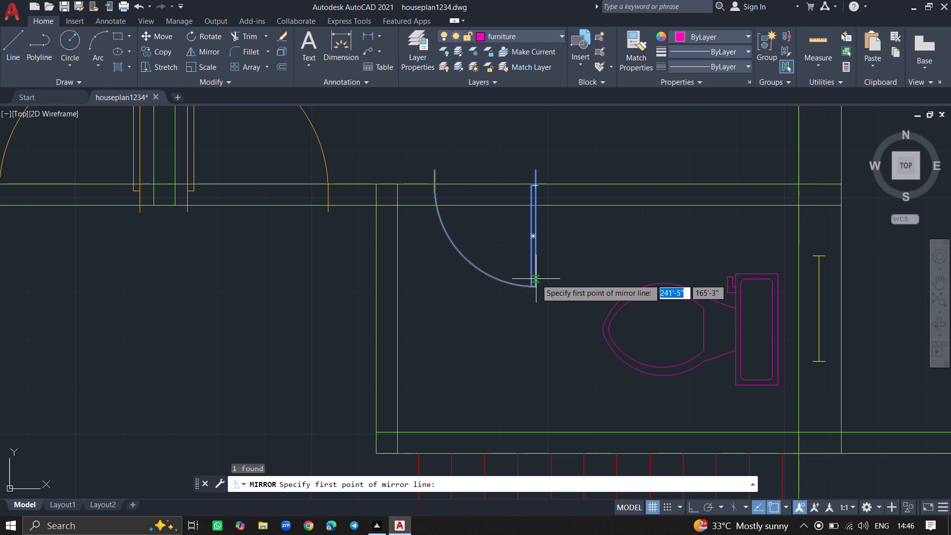
left_click(534, 287)
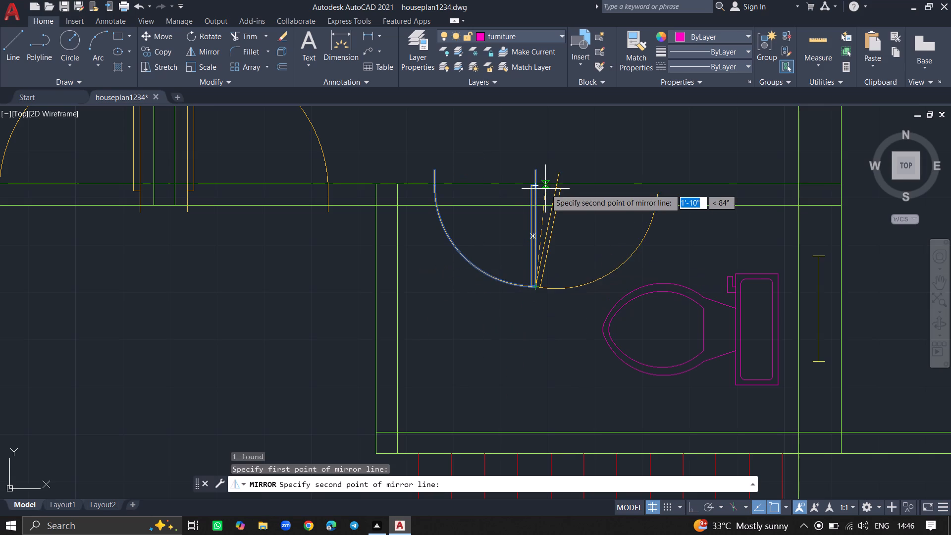
scroll(534, 166, "up", 7, "ctrl")
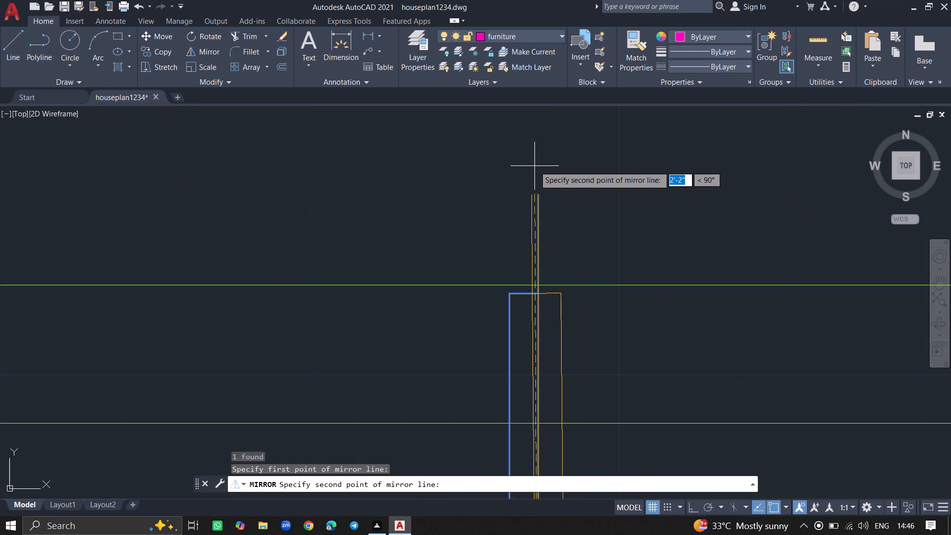
left_click(538, 198)
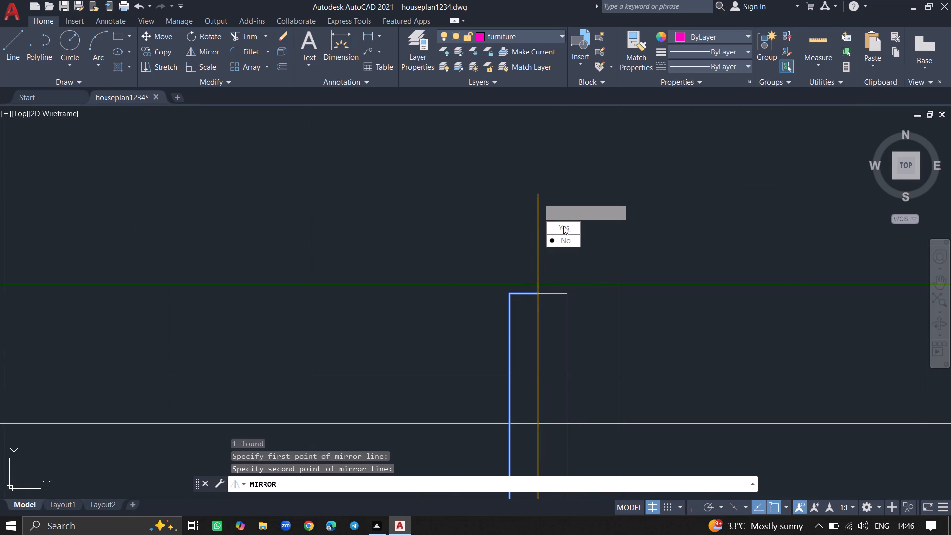
left_click_drag(566, 228, 538, 198)
Move the mirrored door about 1'-9" west along the north wall, close to the toilet room's west wall.
scroll(538, 198, "down", 4, "ctrl")
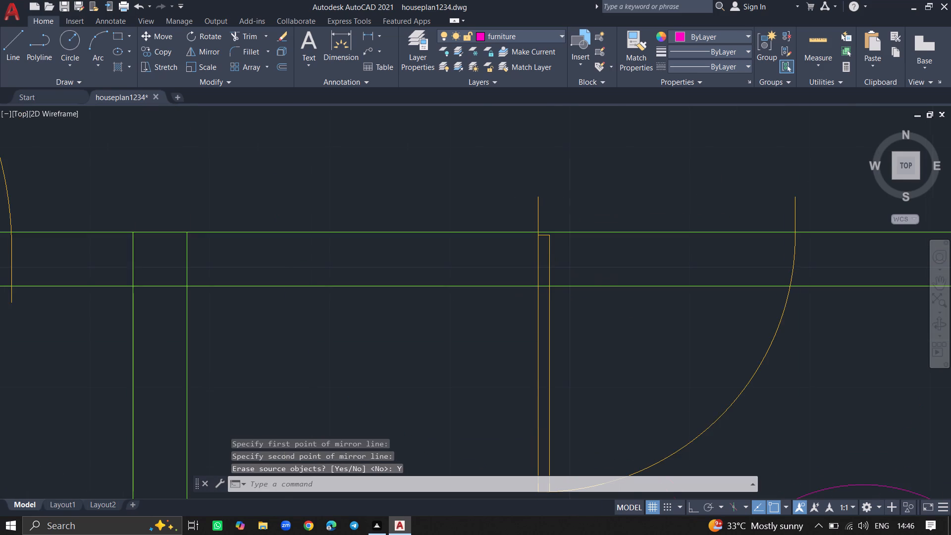
left_click(544, 249)
type("move")
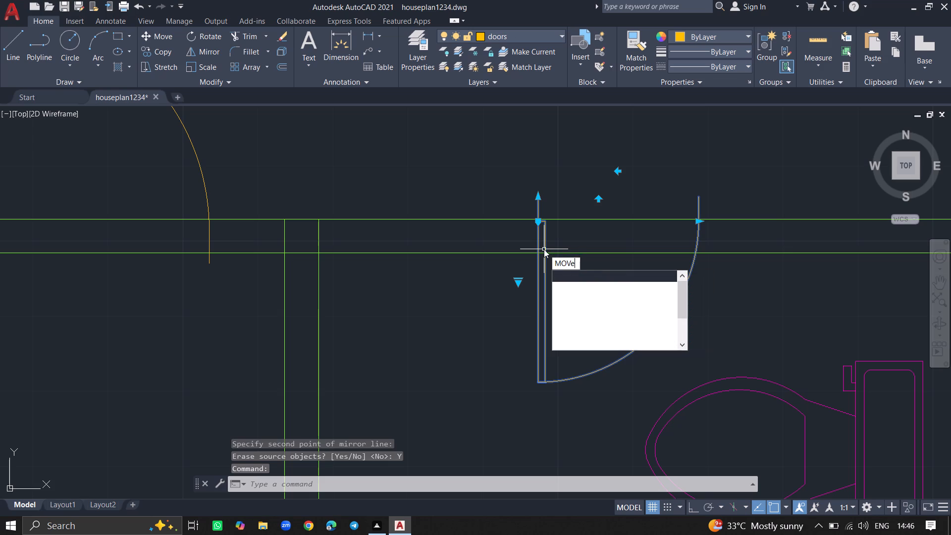
key("Return")
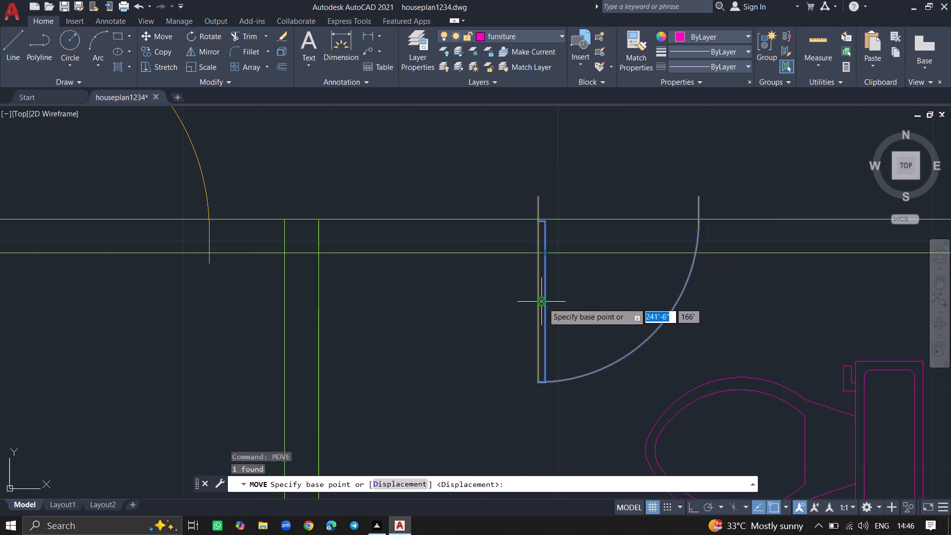
left_click(543, 303)
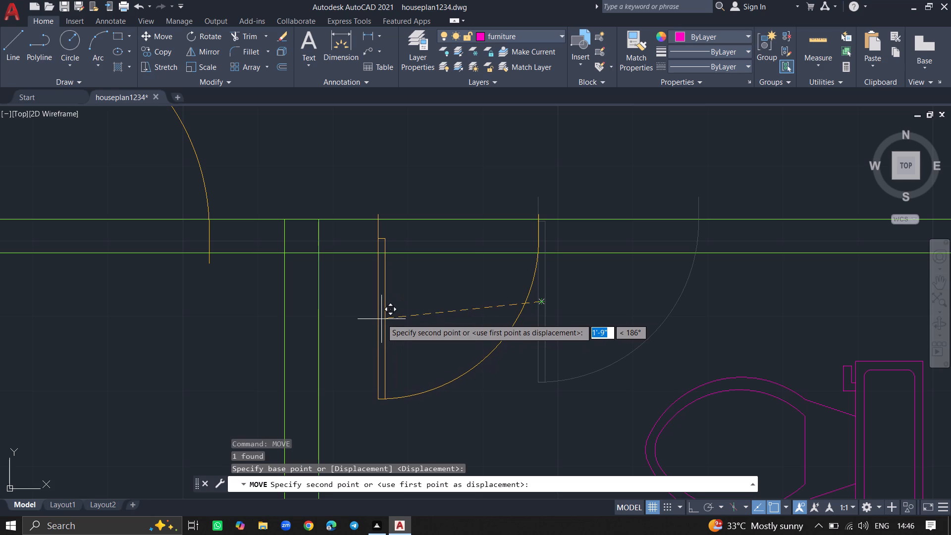
left_click(381, 319)
Move the bed from outside the plan into the northeast room, with its pillows near the north wall.
scroll(419, 317, "down", 1, "ctrl")
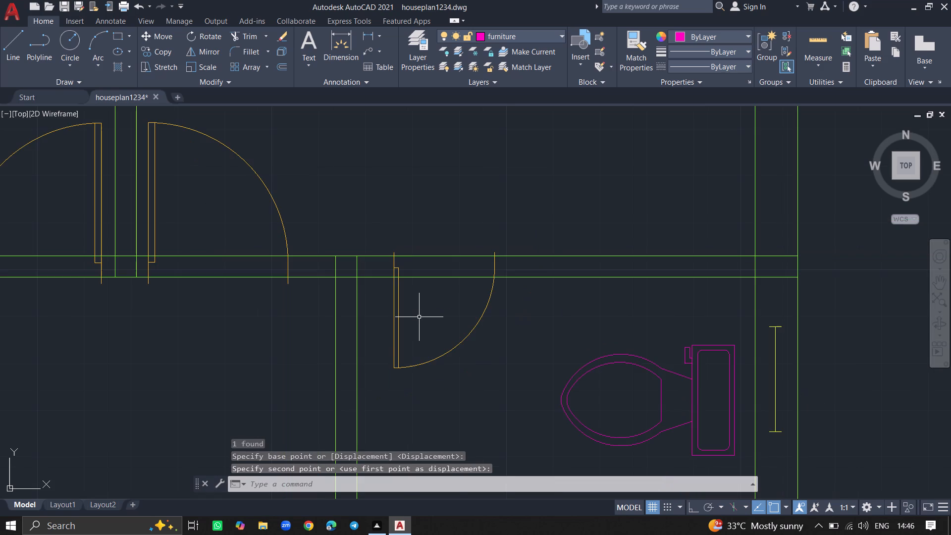
scroll(419, 317, "down", 3, "ctrl")
scroll(357, 379, "down", 2, "ctrl")
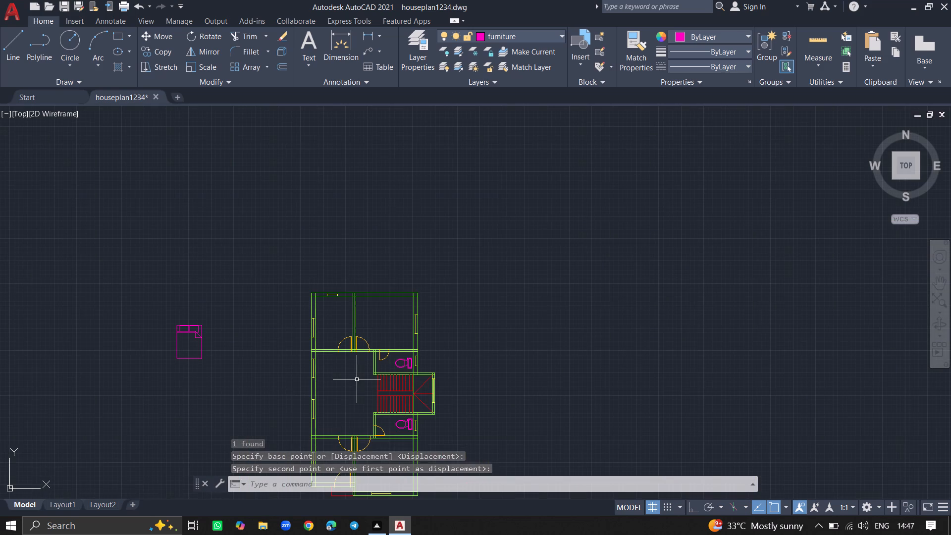
scroll(345, 413, "down", 3, "ctrl")
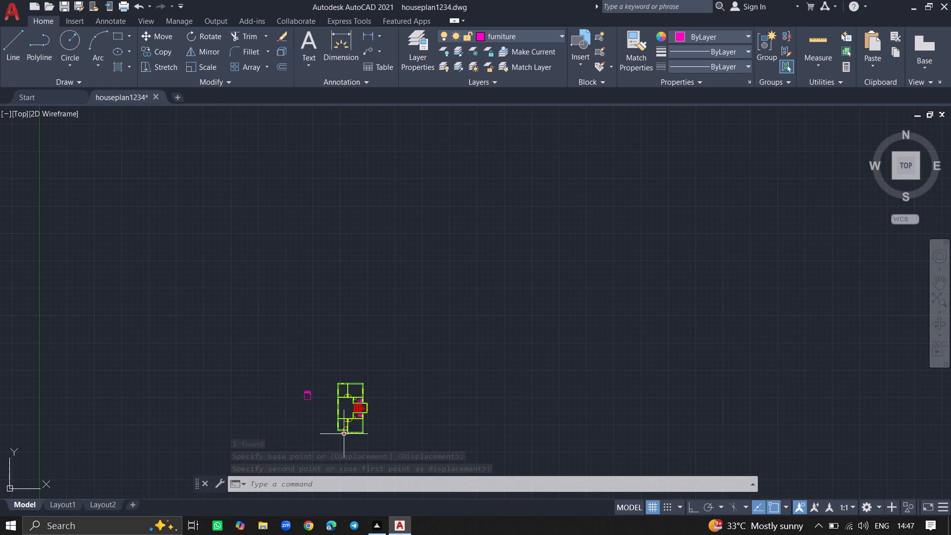
scroll(344, 434, "up", 4, "ctrl")
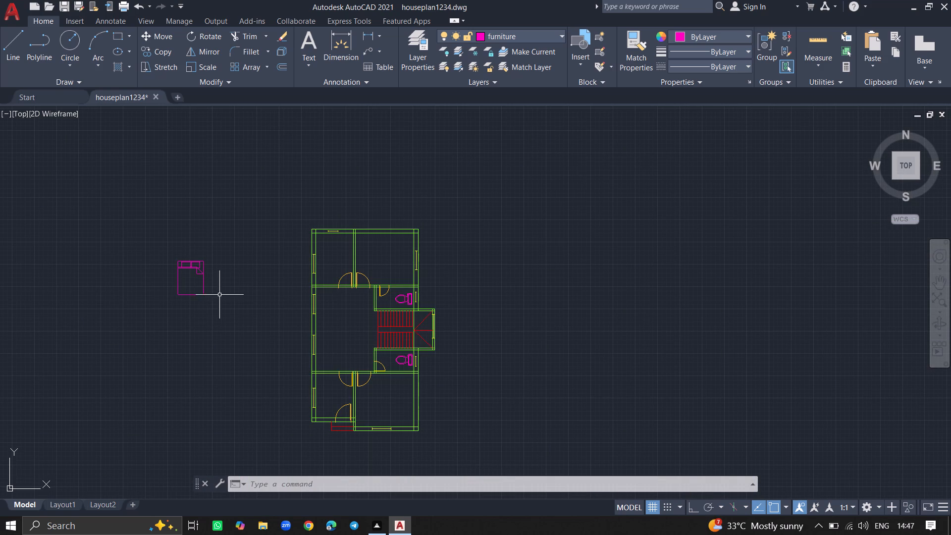
left_click(203, 286)
type("move")
key("Return")
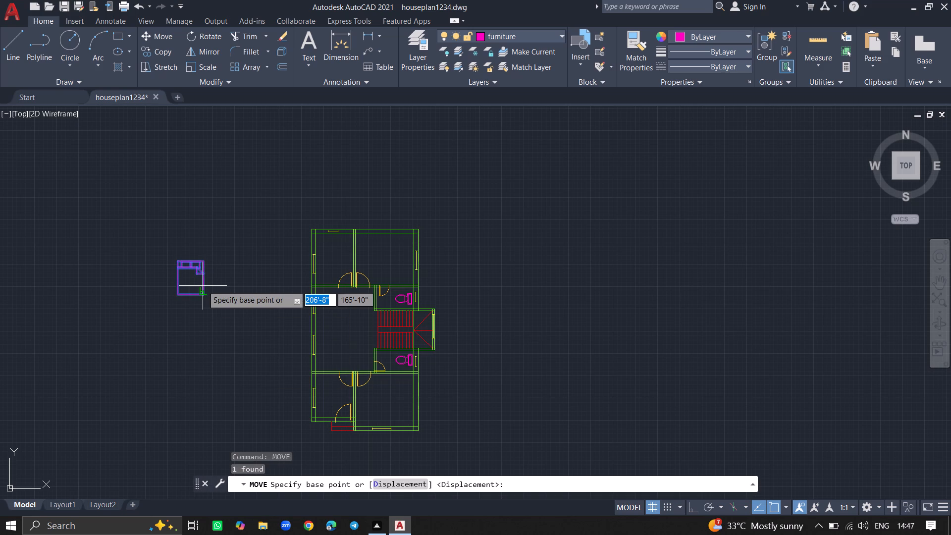
left_click(203, 286)
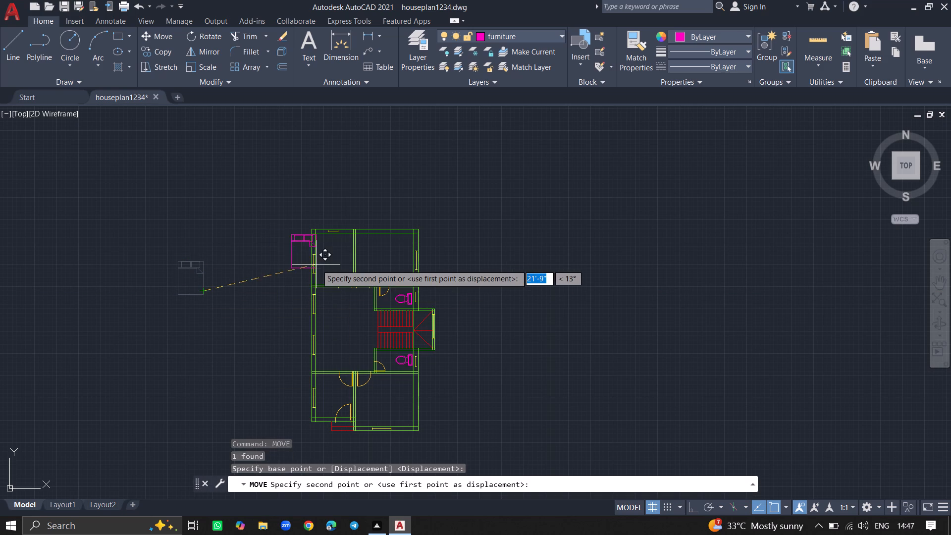
scroll(333, 265, "up", 5, "ctrl")
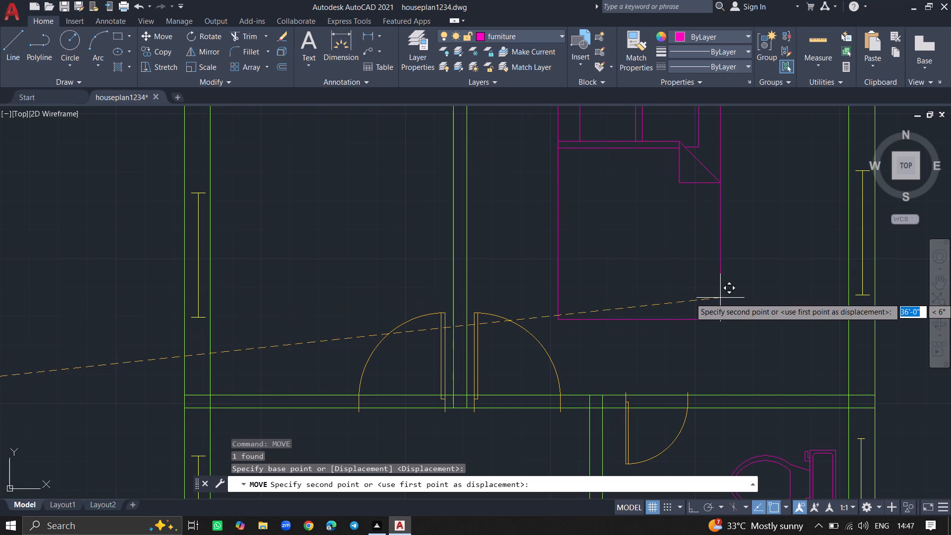
scroll(722, 298, "down", 1, "ctrl")
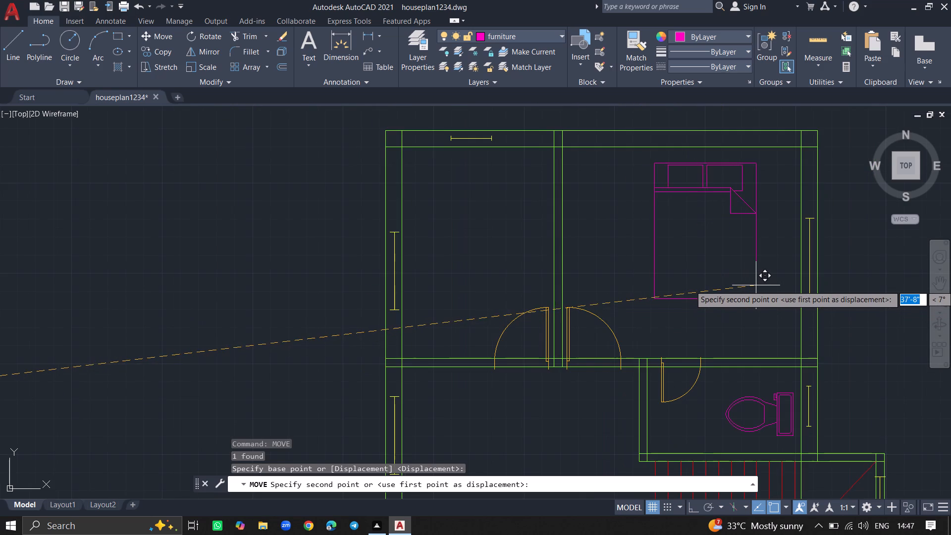
left_click(762, 285)
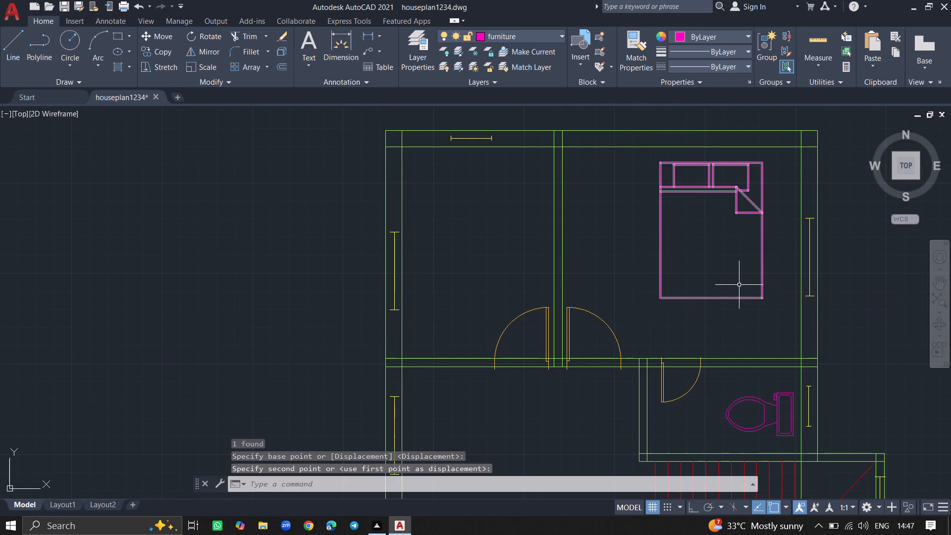
Copy the northeast room's bed about 27 feet straight south into the southeast room.
scroll(713, 288, "down", 1, "ctrl")
scroll(620, 261, "down", 5, "ctrl")
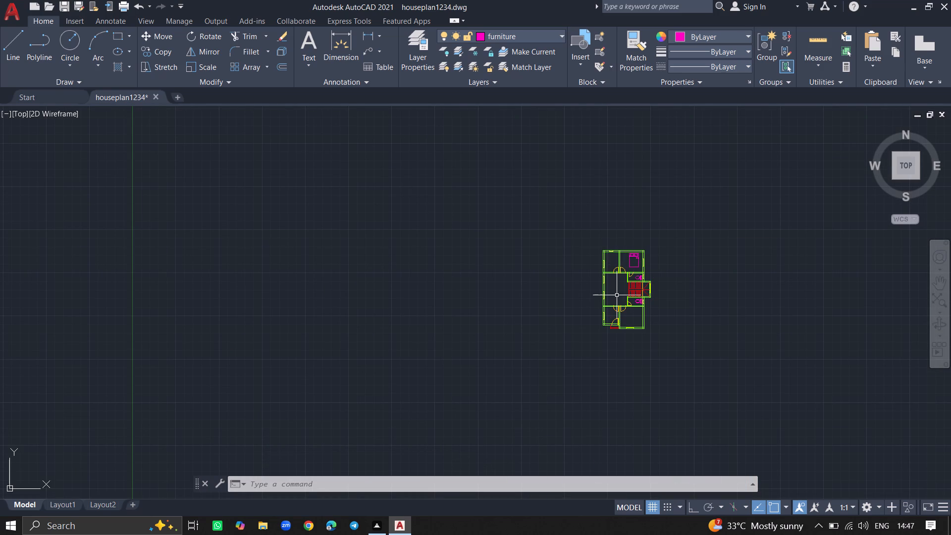
scroll(633, 265, "up", 5, "ctrl")
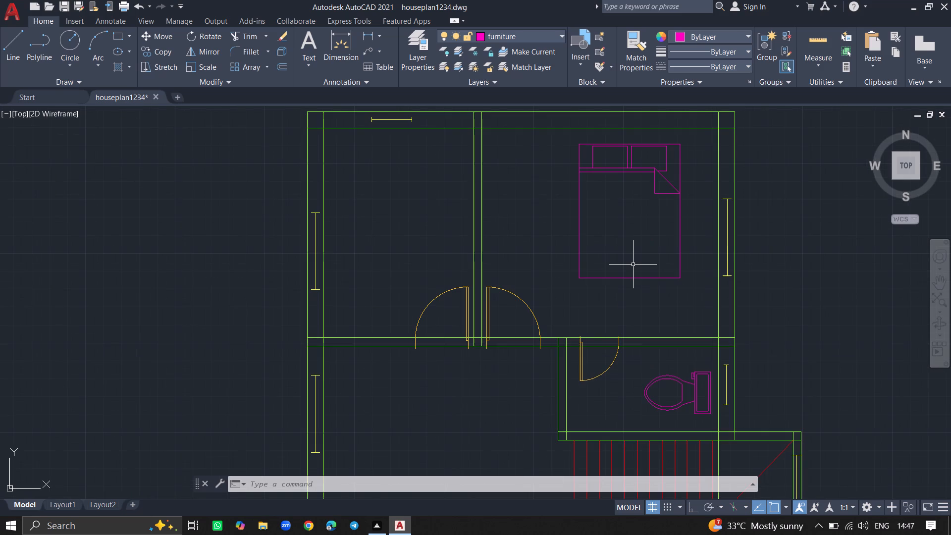
left_click(679, 245)
type("copy")
key("Return")
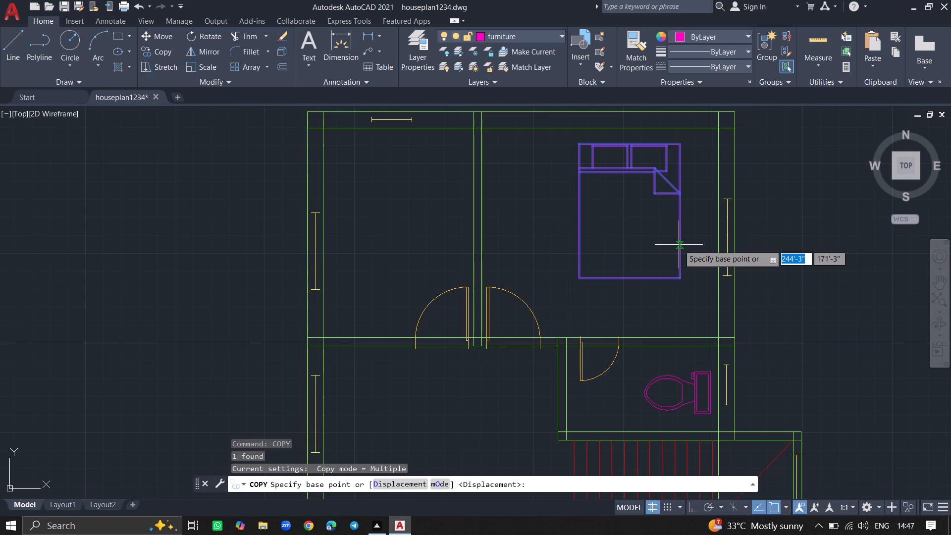
double_click(679, 245)
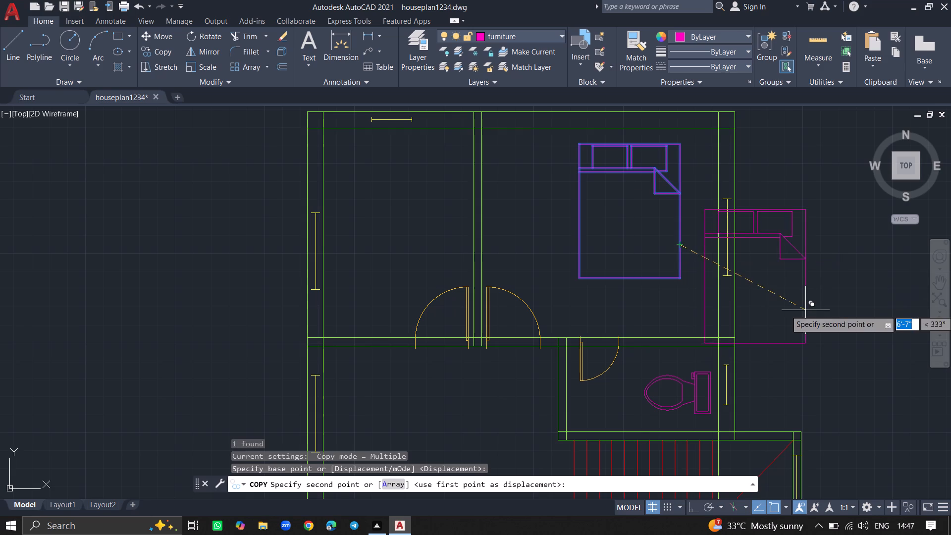
scroll(845, 340, "down", 4, "ctrl")
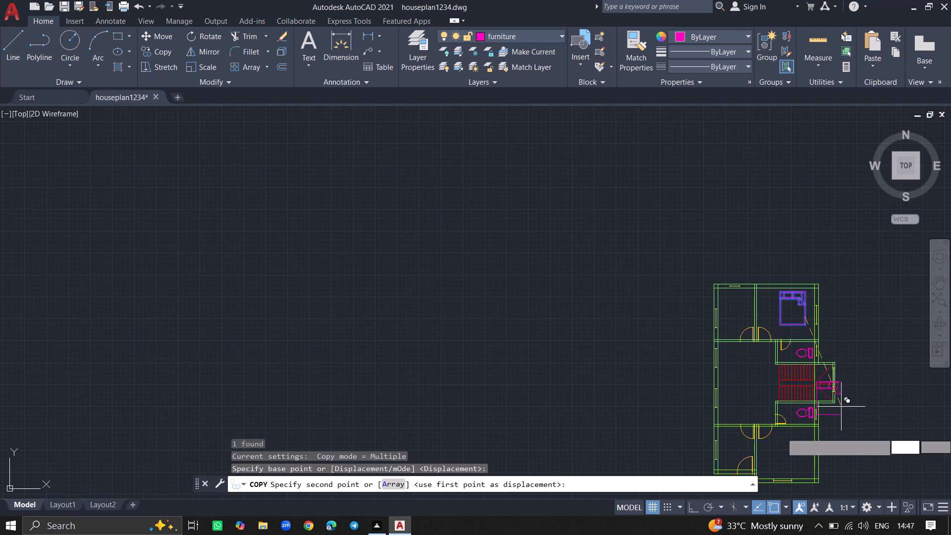
scroll(803, 463, "up", 5, "ctrl")
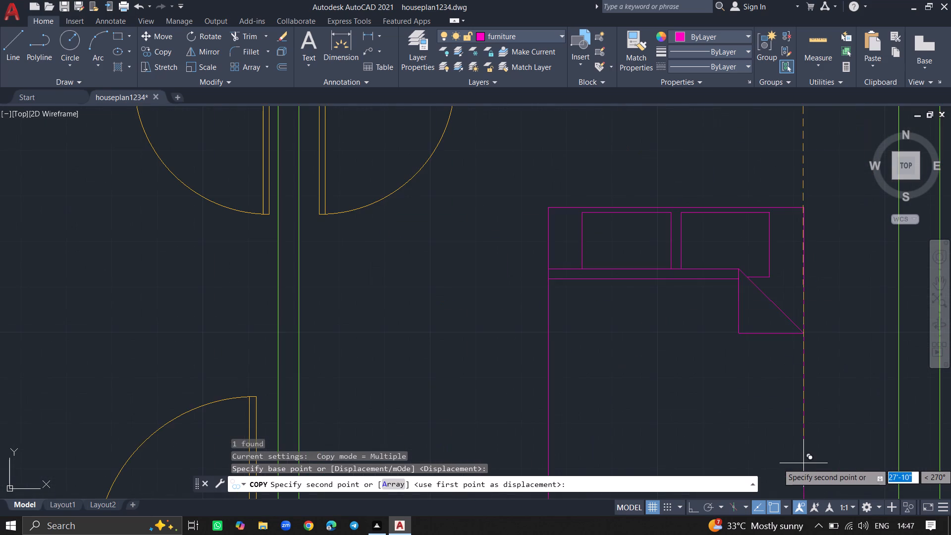
left_click(805, 439)
key("Escape")
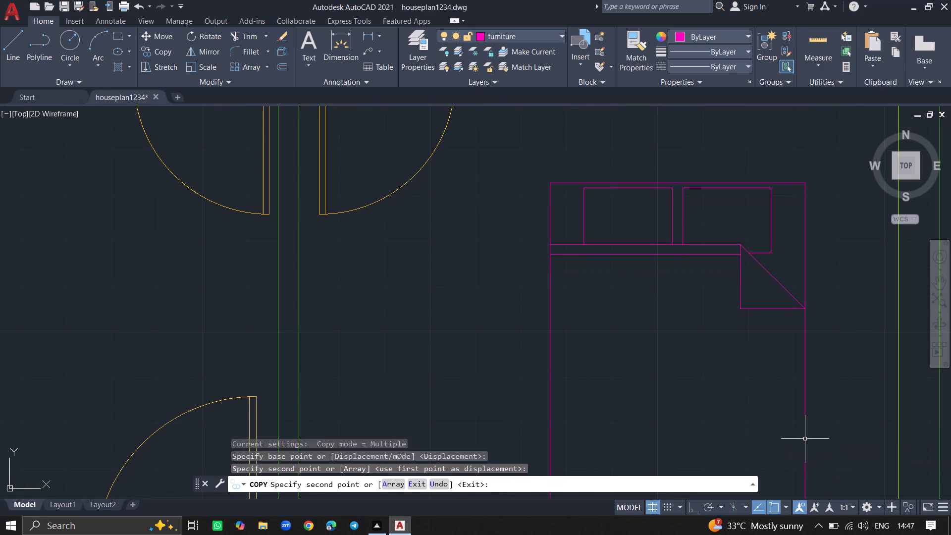
Rotate the southeast room's bed a quarter turn clockwise so its pillows face east.
scroll(805, 439, "down", 7, "ctrl")
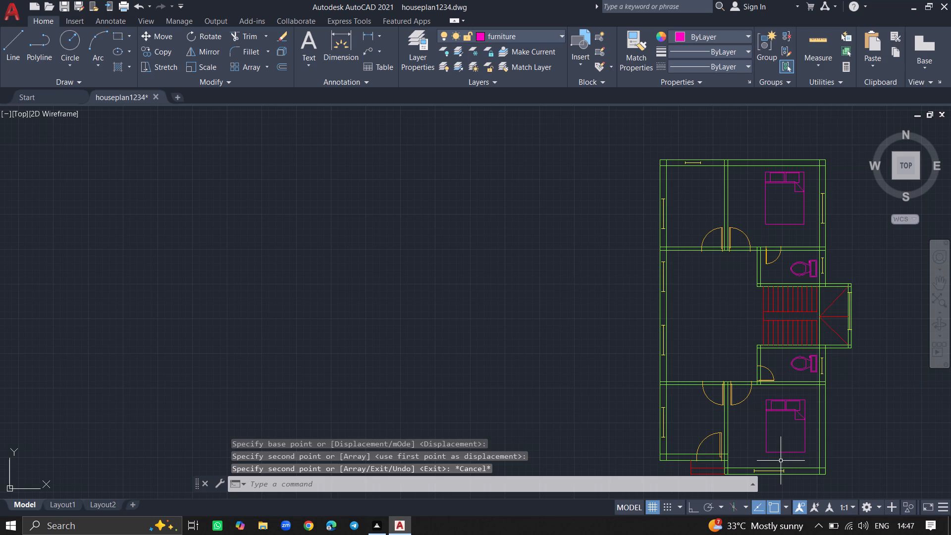
left_click(785, 412)
type("rot")
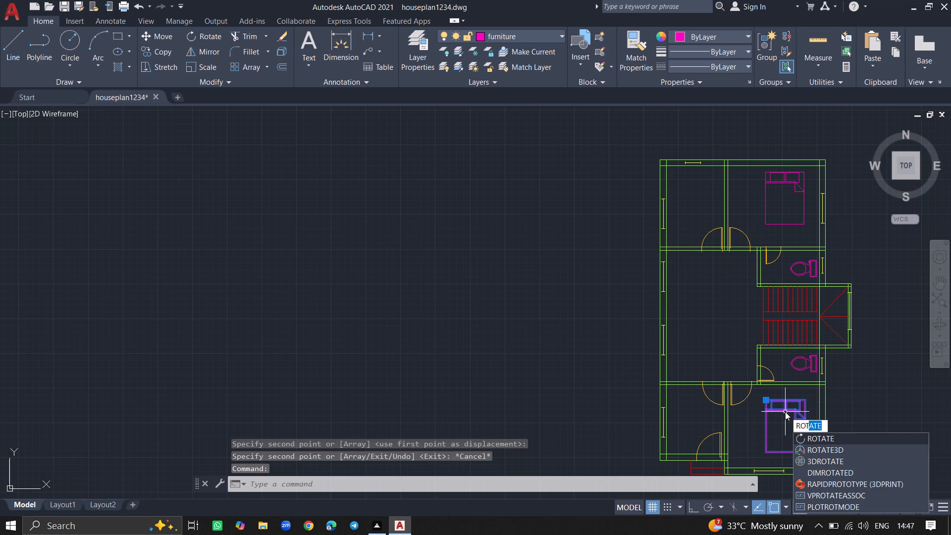
type("ate")
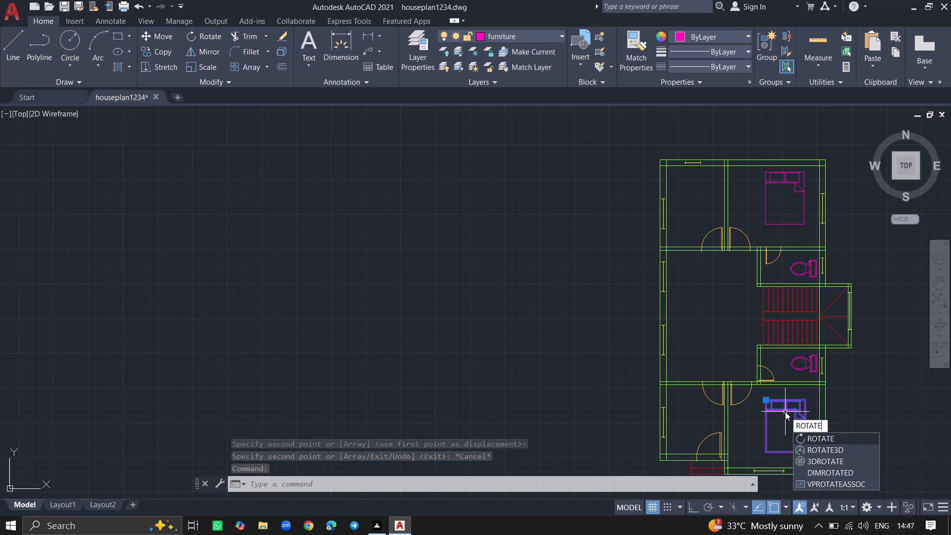
key("Return")
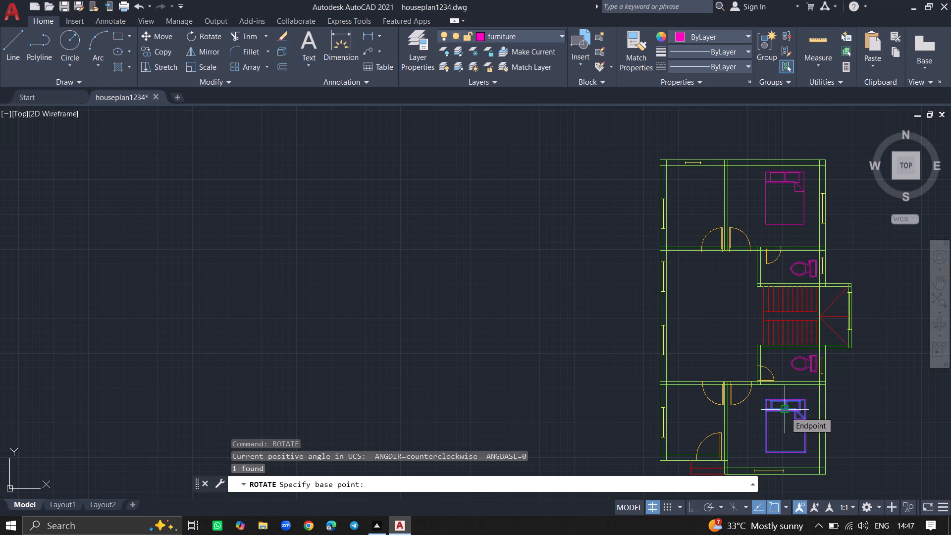
left_click(785, 412)
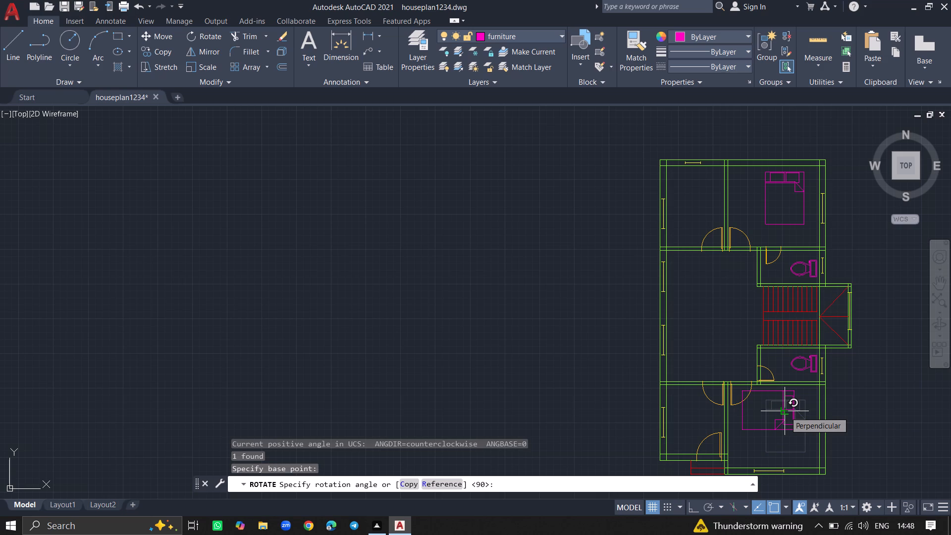
left_click(785, 412)
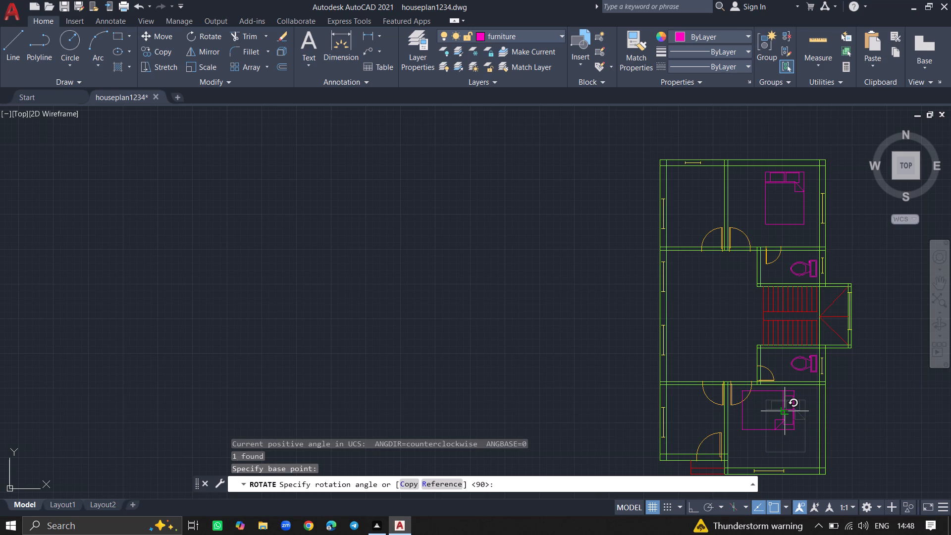
Move the rotated bed about 3'-3" southeast so its pillows sit close to the southeast room's east wall.
left_click(789, 412)
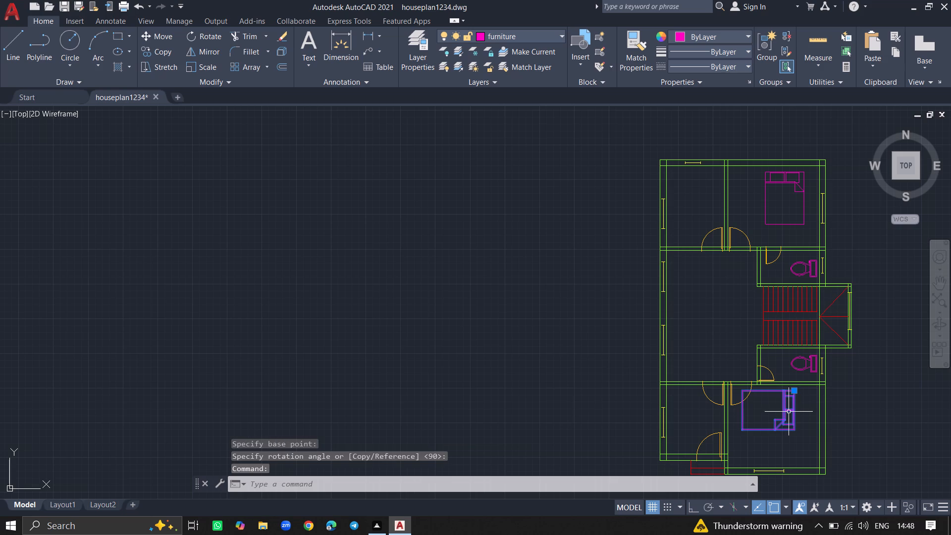
type("mo")
type("ve")
key("Return")
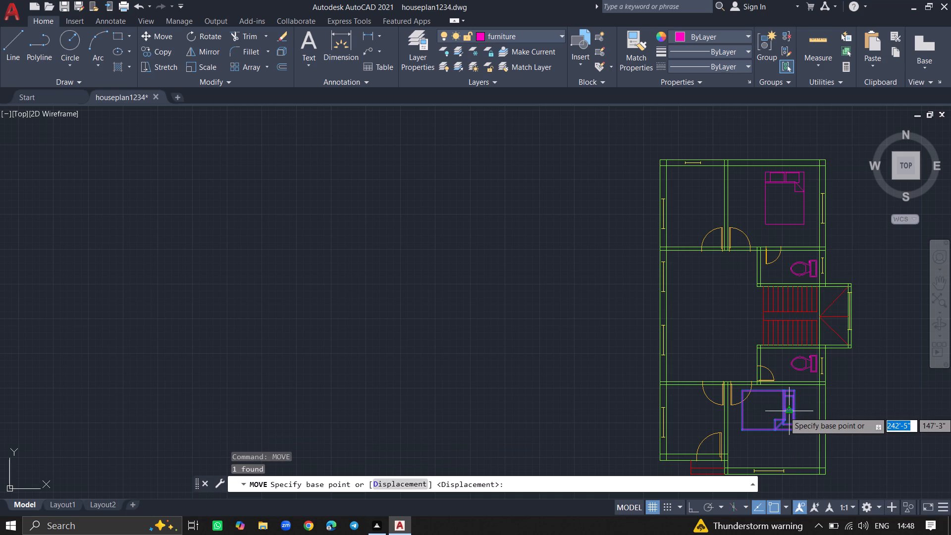
left_click(789, 412)
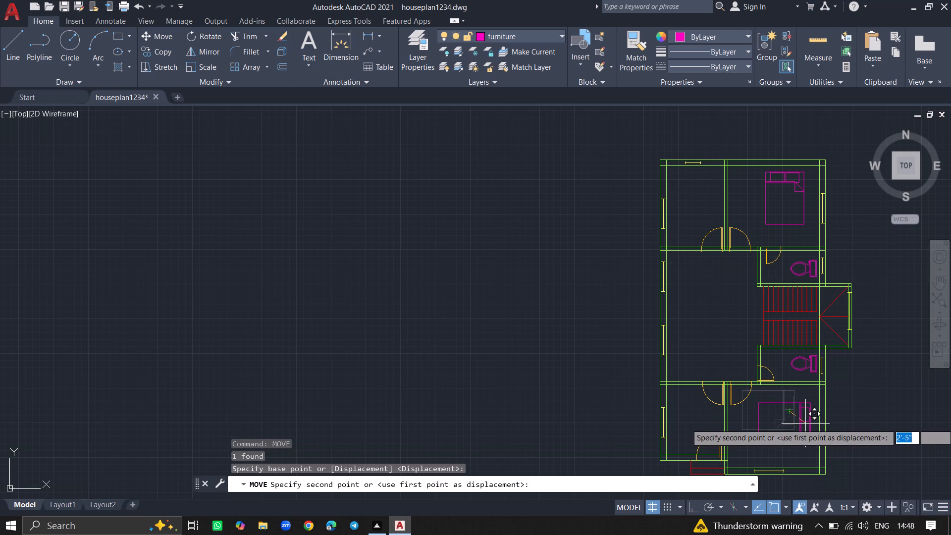
scroll(810, 427, "up", 3, "ctrl")
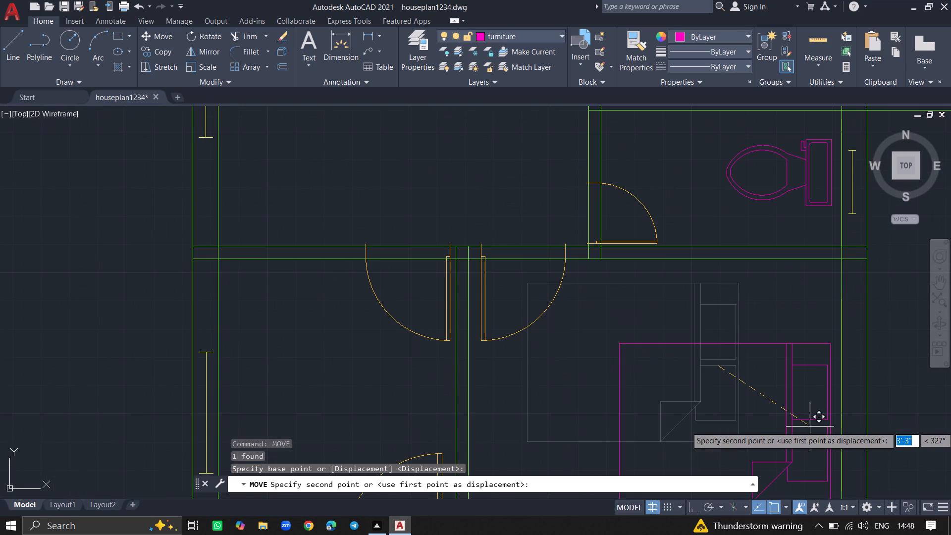
left_click(813, 427)
Trim both wall lines across the two adjacent door openings between the central hall and the southern rooms.
scroll(787, 390, "down", 5, "ctrl")
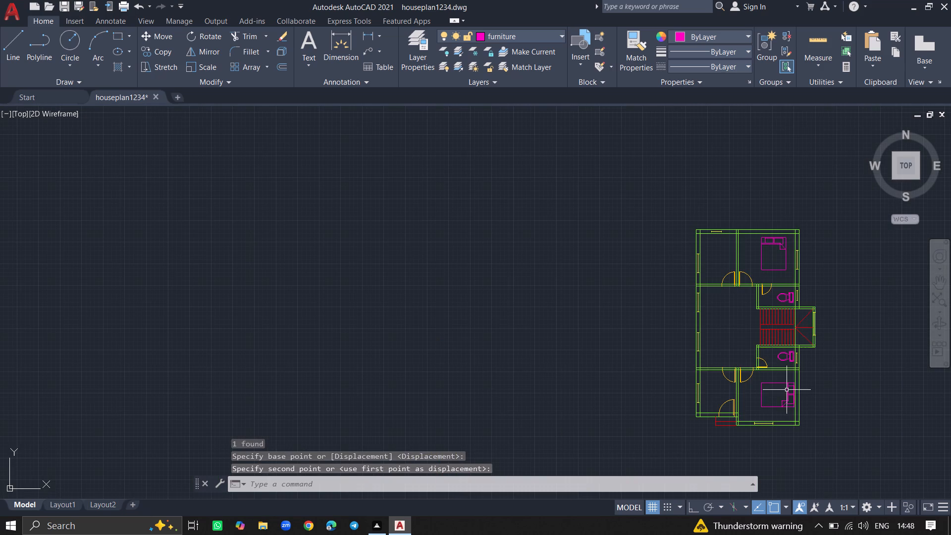
scroll(731, 370, "up", 6, "ctrl")
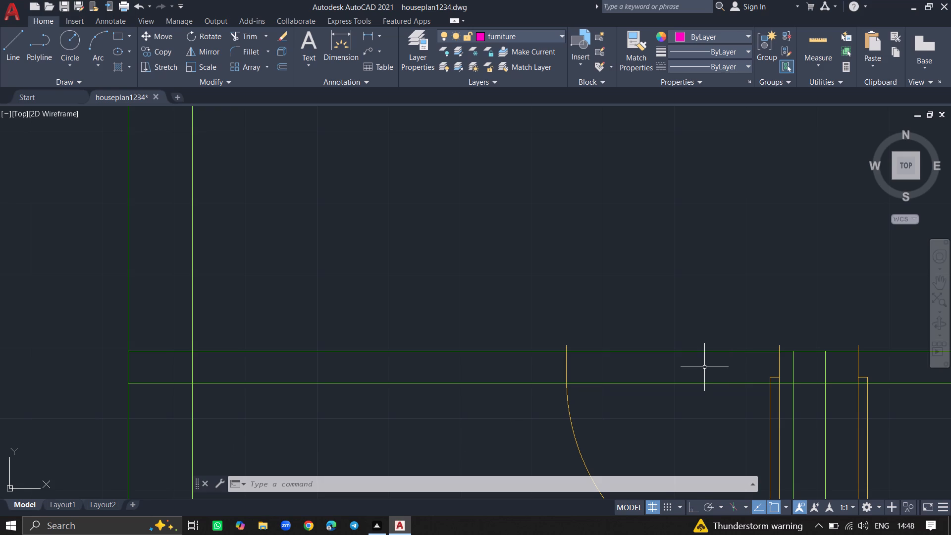
scroll(704, 367, "down", 5, "ctrl")
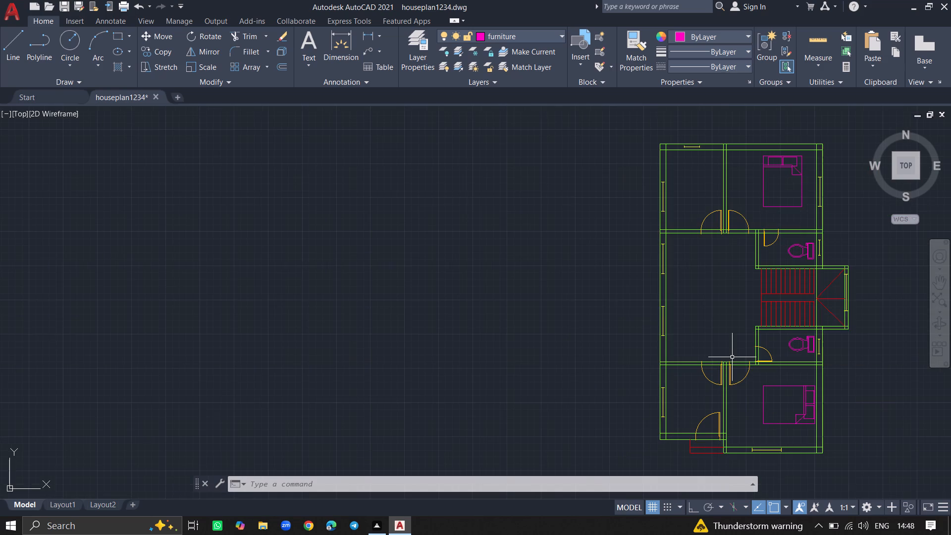
type("trim")
key("Return")
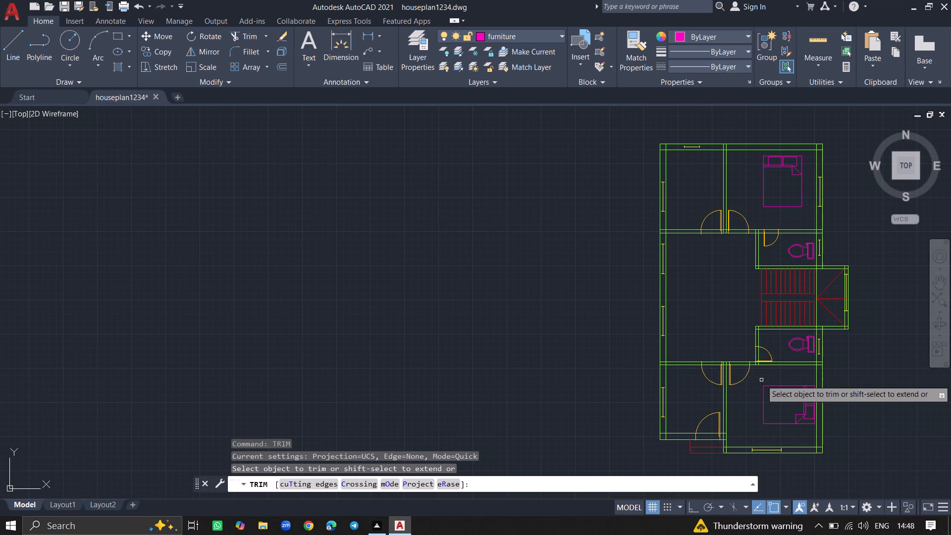
scroll(718, 357, "up", 4, "ctrl")
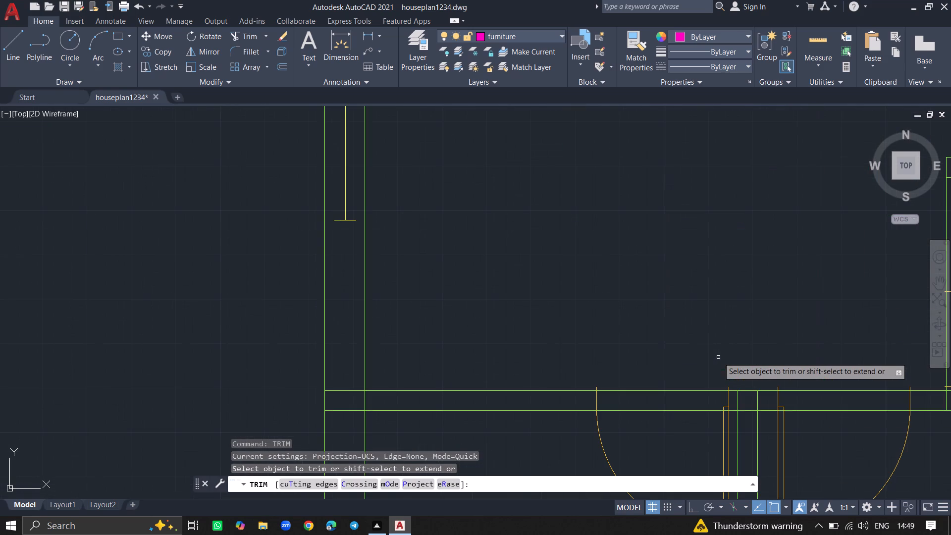
left_click(864, 412)
left_click(862, 392)
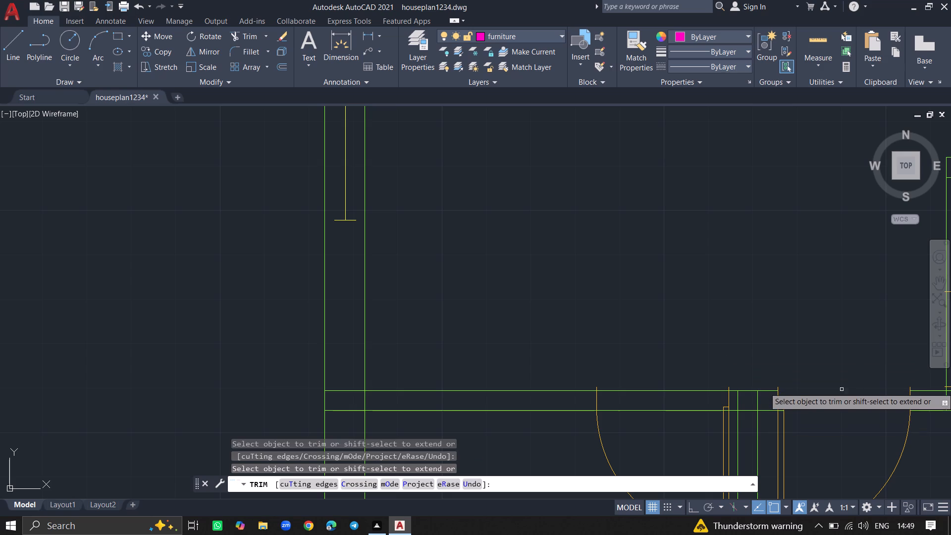
left_click(674, 392)
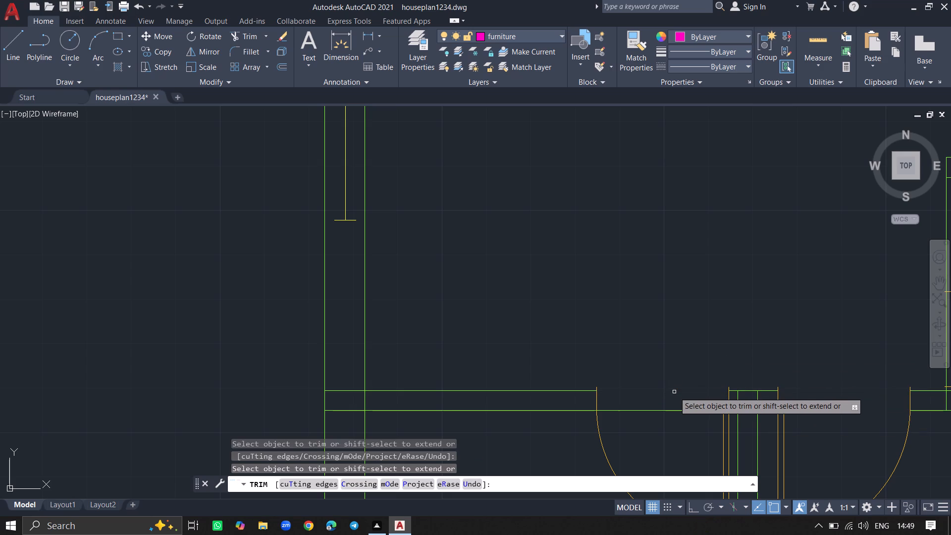
left_click(678, 411)
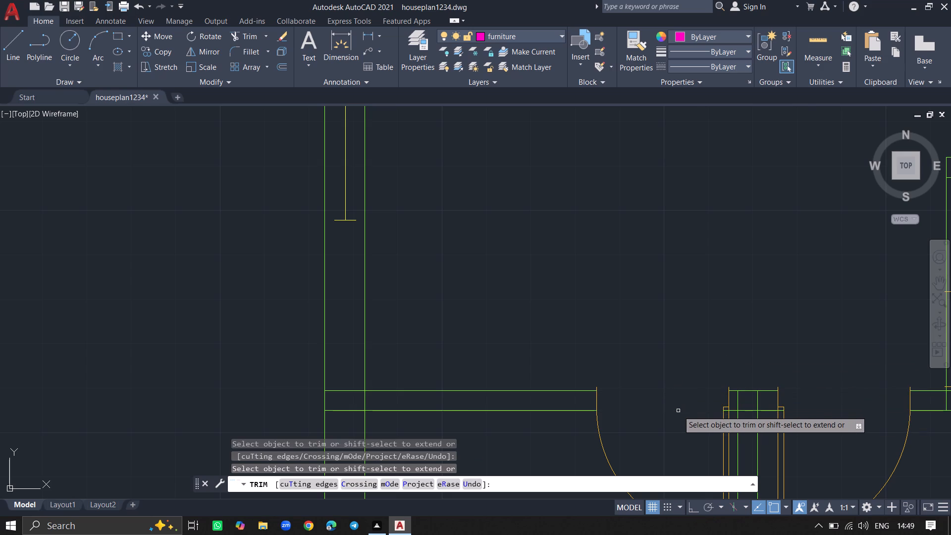
Trim the inner line of the south wall across the entrance door opening above the red steps.
scroll(678, 411, "down", 8, "ctrl")
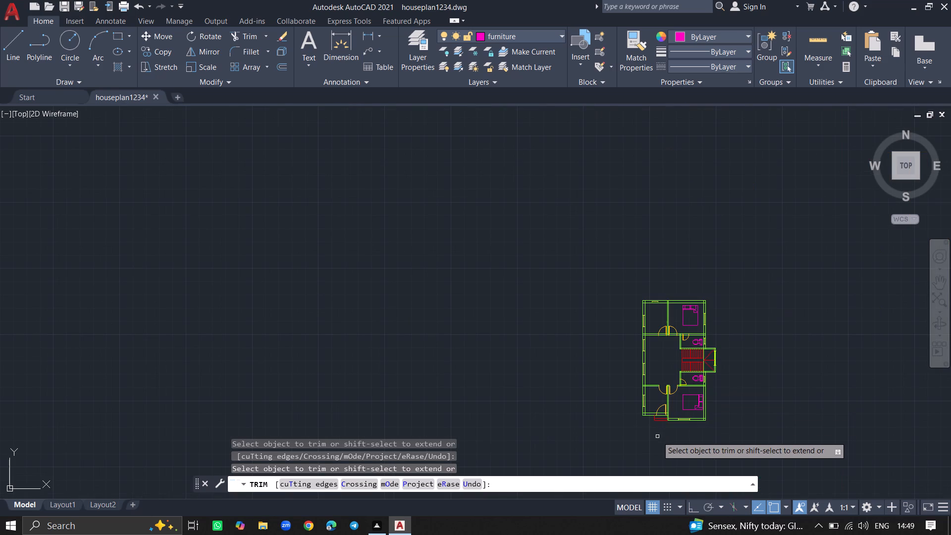
scroll(657, 436, "up", 7, "ctrl")
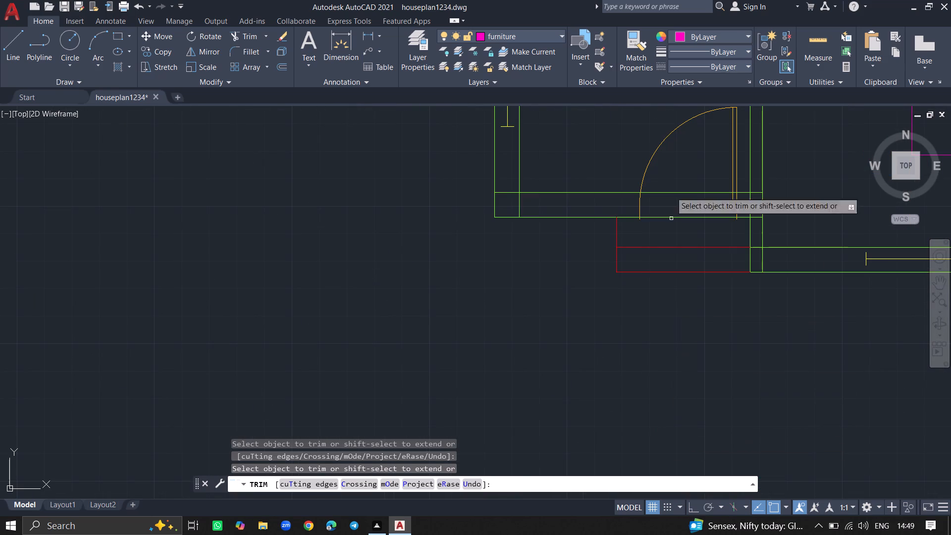
left_click(693, 193)
Trim the wall's north line across the two northern room doors and its south line across the north toilet door.
scroll(693, 193, "down", 3, "ctrl")
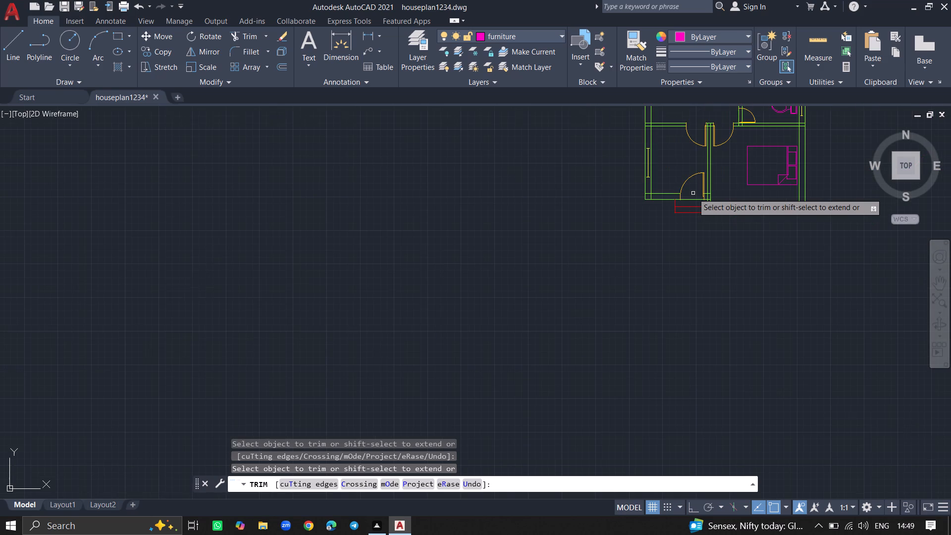
scroll(745, 262, "down", 4, "ctrl")
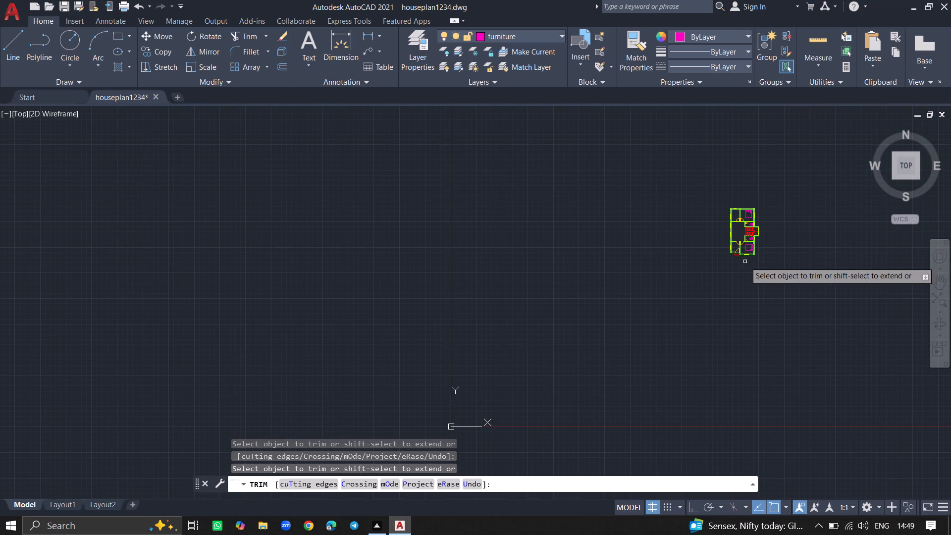
scroll(764, 202, "up", 7, "ctrl")
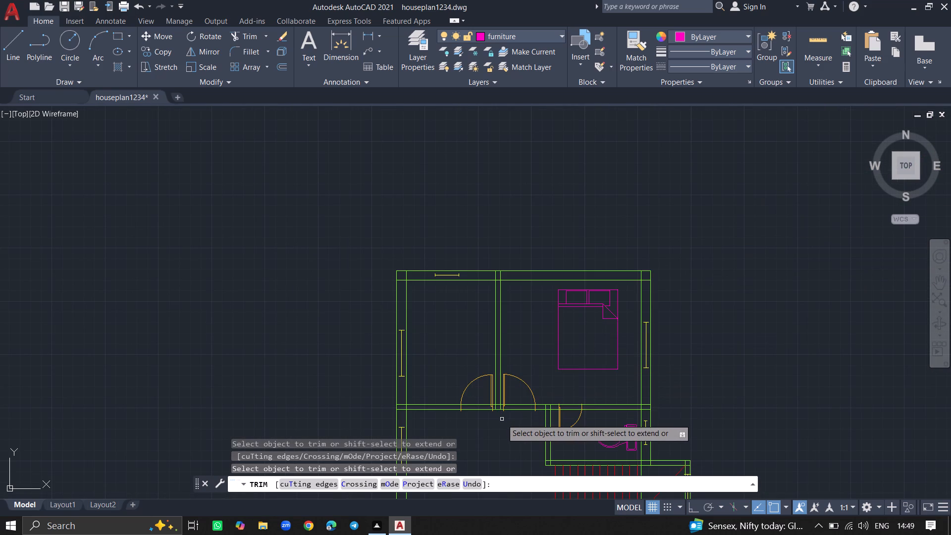
scroll(502, 419, "up", 2, "ctrl")
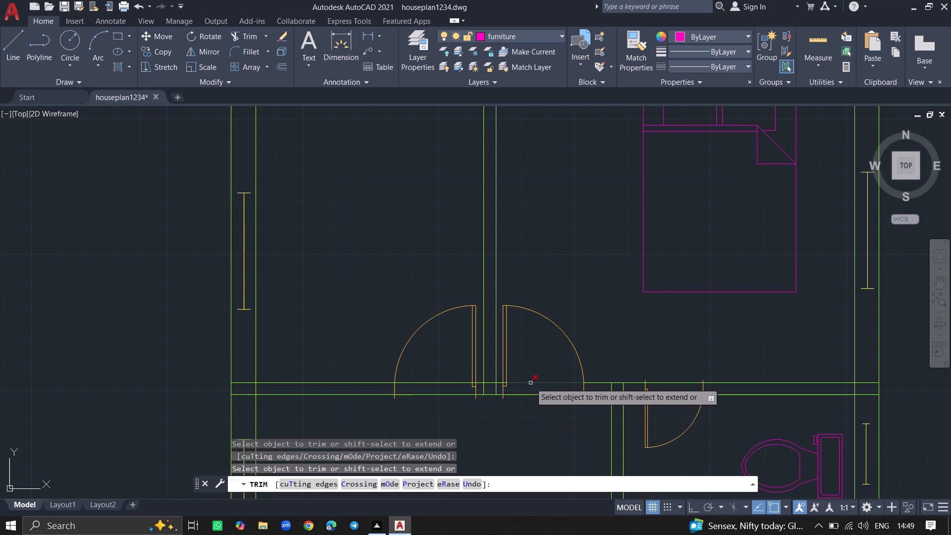
left_click(530, 383)
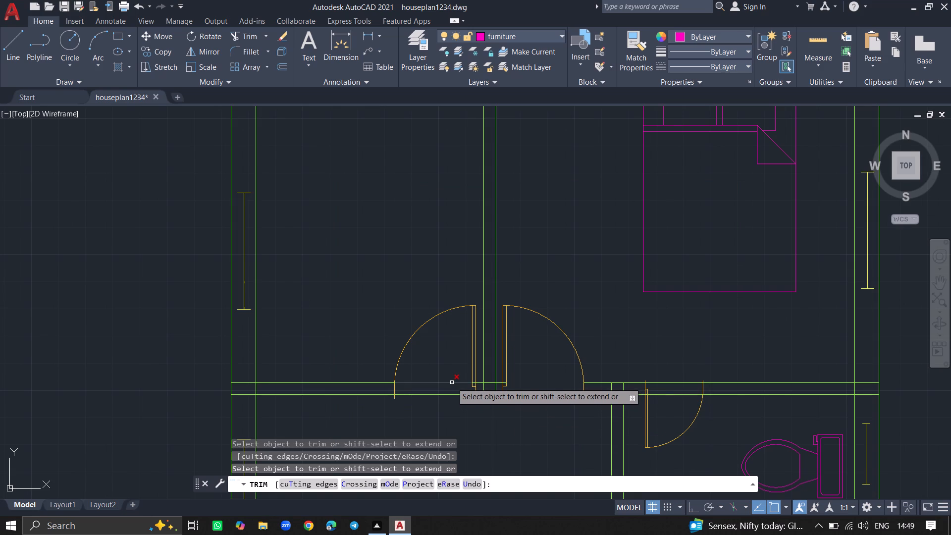
left_click(452, 382)
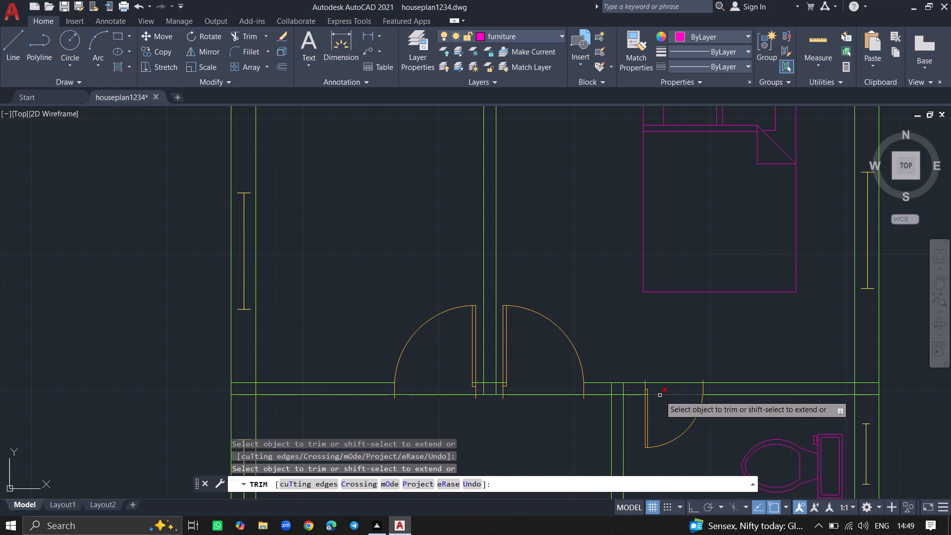
left_click(660, 395)
scroll(640, 355, "down", 3, "ctrl")
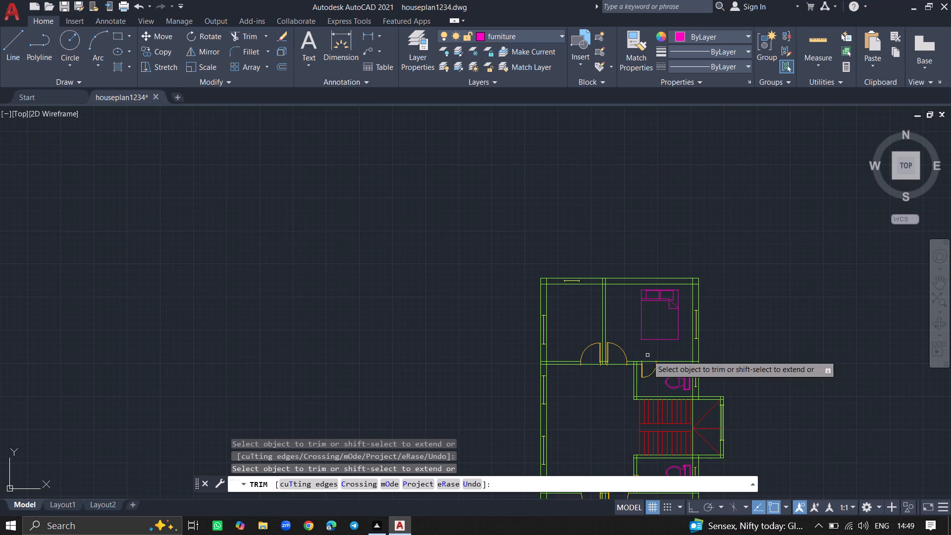
scroll(763, 393, "down", 4, "ctrl")
scroll(762, 410, "up", 6, "ctrl")
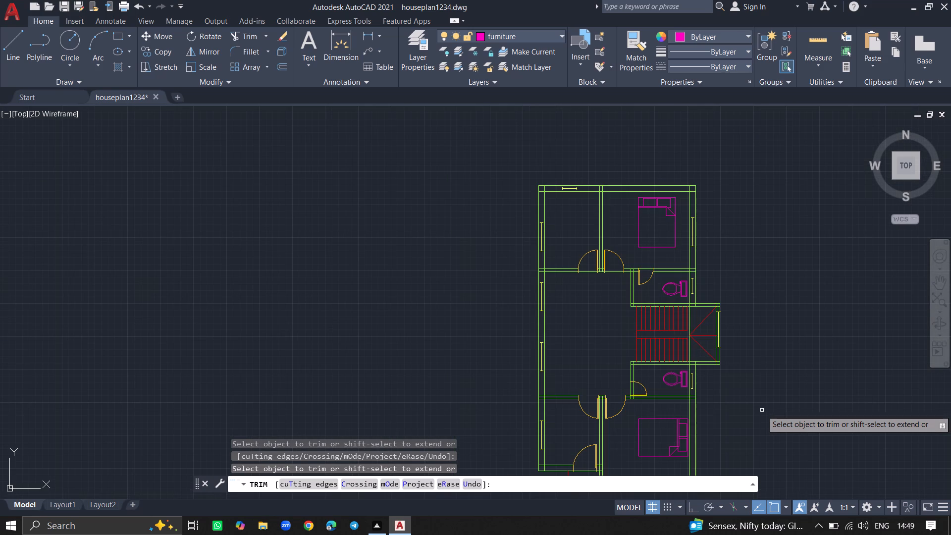
Trim the inner line of the south toilet's west wall across its door opening.
scroll(673, 390, "up", 7, "ctrl")
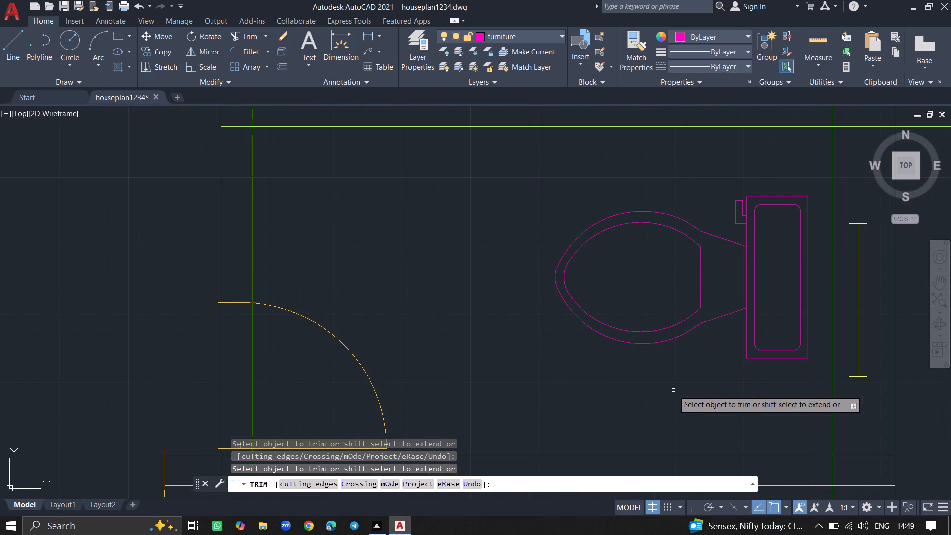
left_click(253, 378)
key("Return")
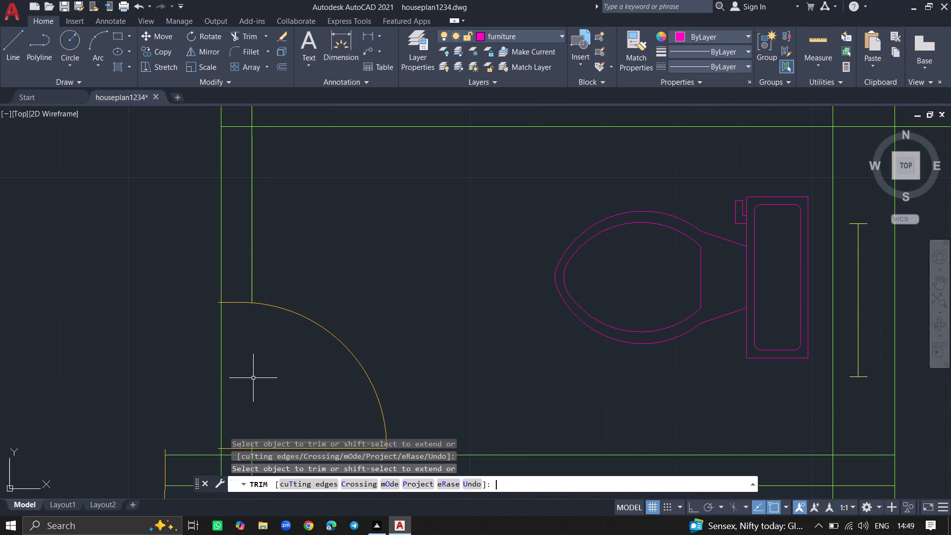
Save the drawing.
key("ctrl+s")
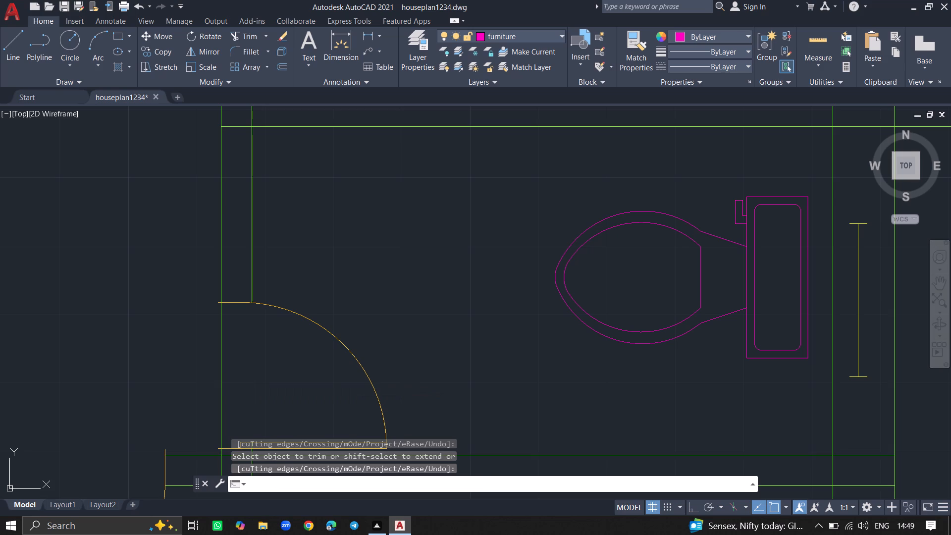
key("ctrl+s")
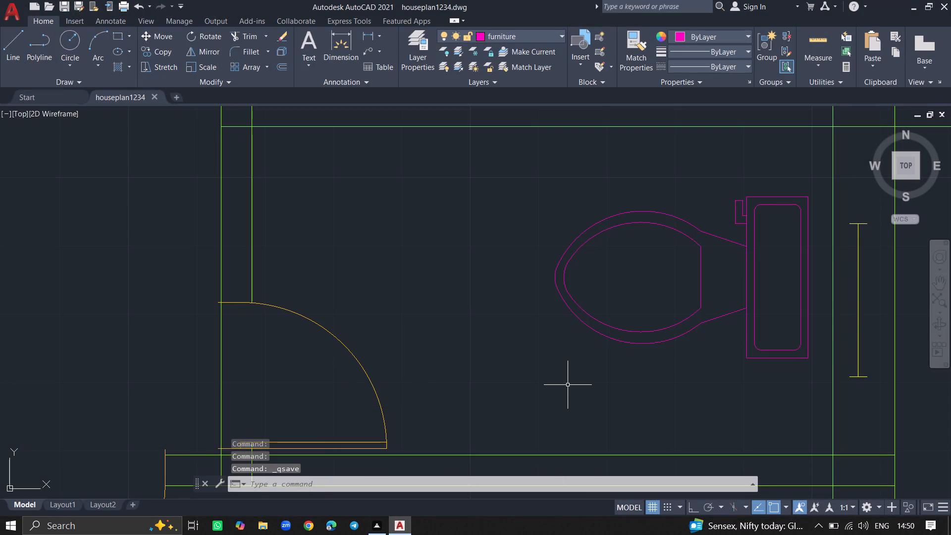
Make the walls layer current.
scroll(568, 384, "down", 7, "ctrl")
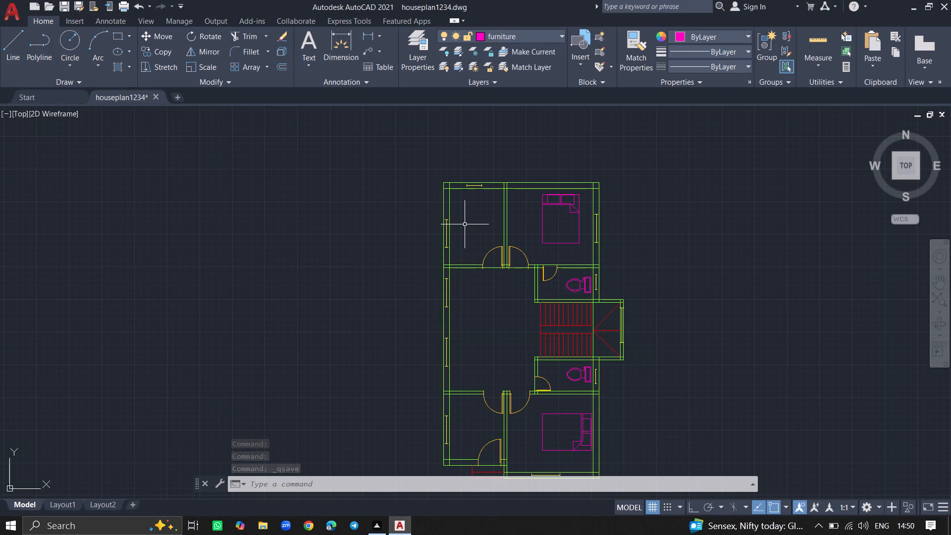
double_click(418, 68)
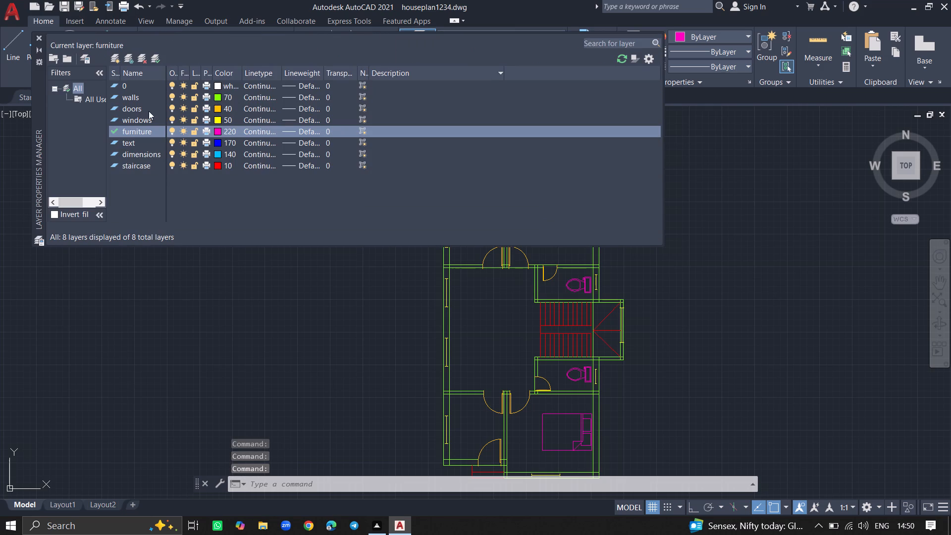
double_click(144, 99)
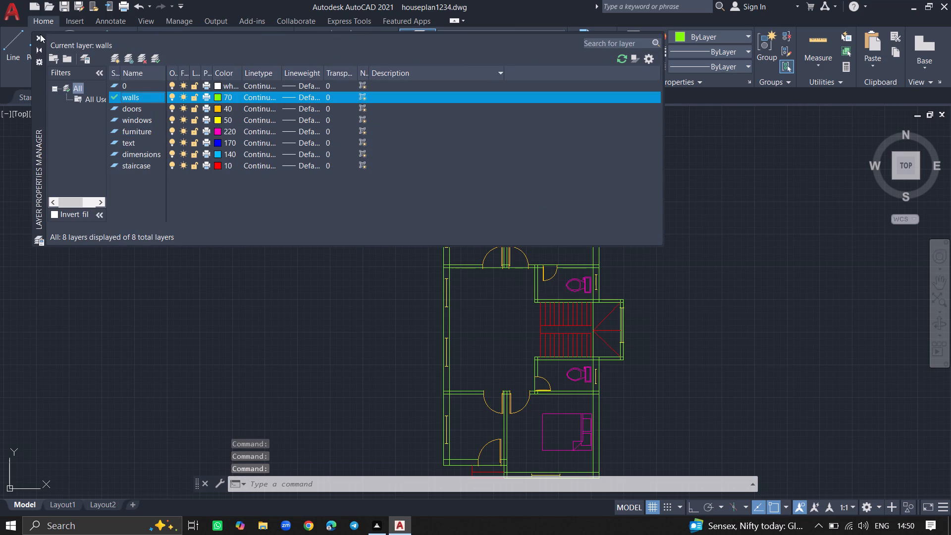
left_click(38, 34)
Draw a line 2' east from the west wall along the northwest room's south wall, continuing about 9'-9" straight north to the north wall.
key("l")
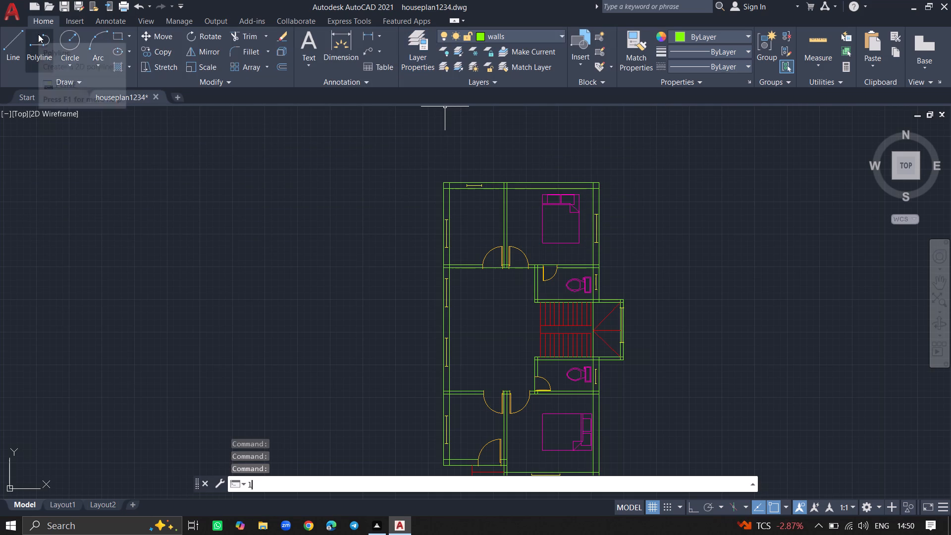
key("Return")
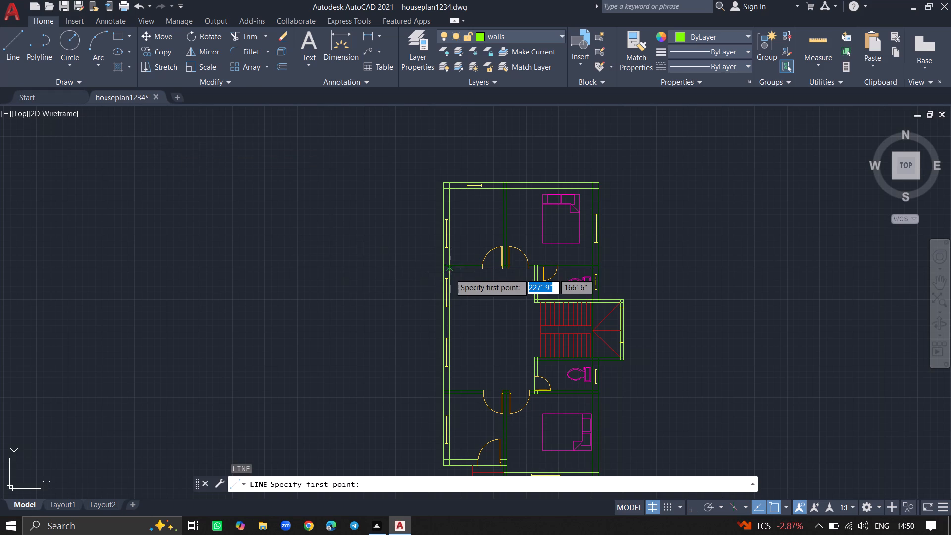
scroll(450, 273, "up", 7, "ctrl")
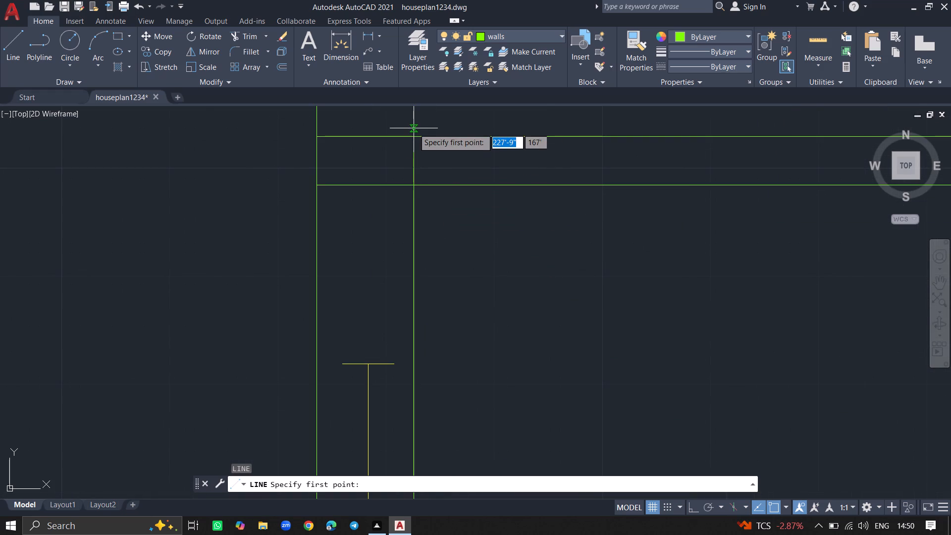
left_click(414, 135)
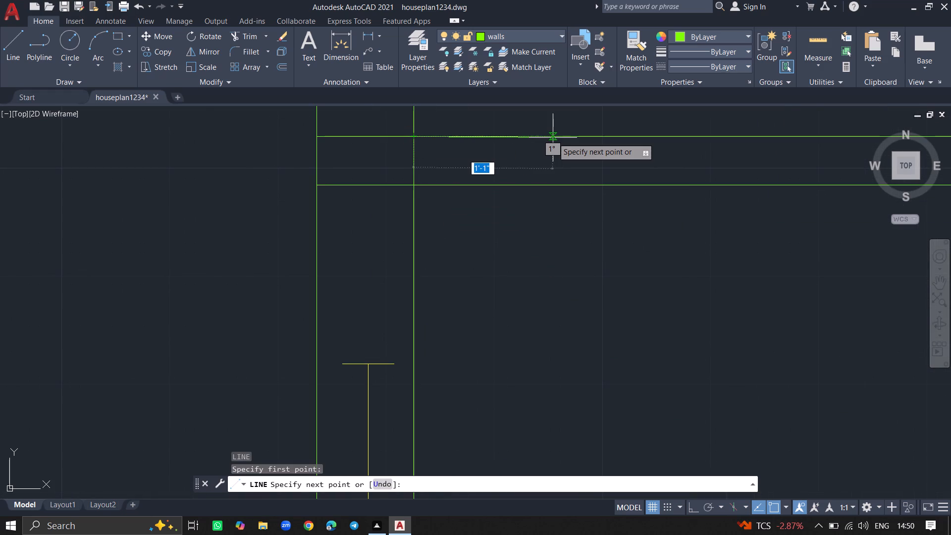
type("2'")
key("Return")
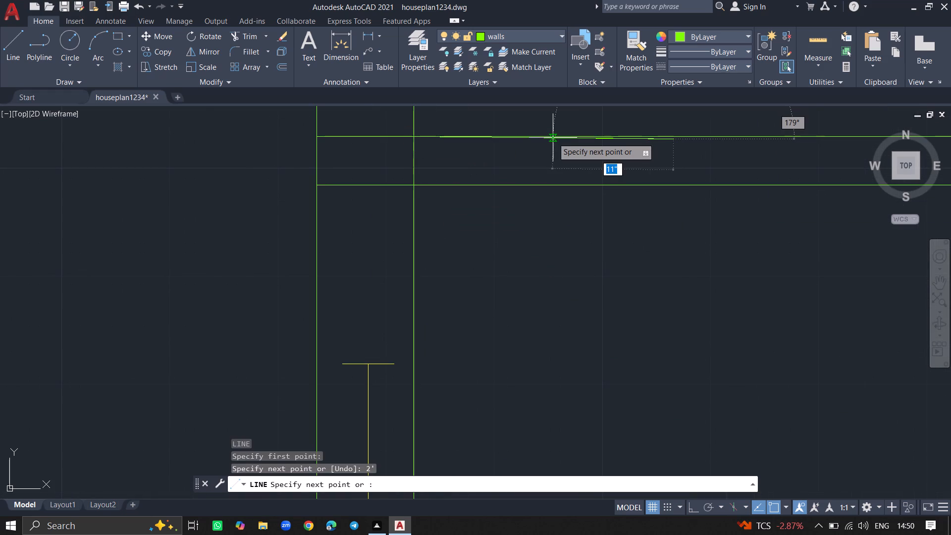
scroll(561, 91, "down", 2, "ctrl")
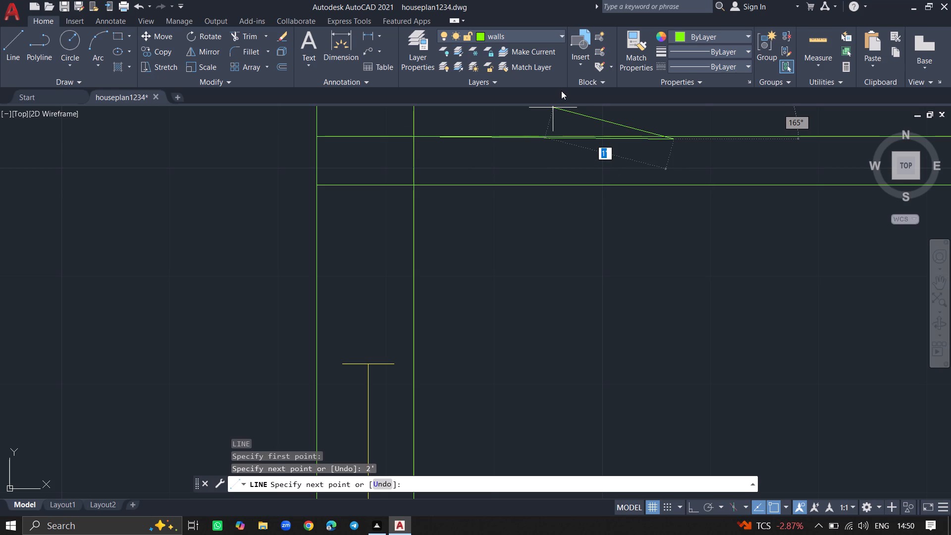
scroll(563, 122, "down", 12, "ctrl")
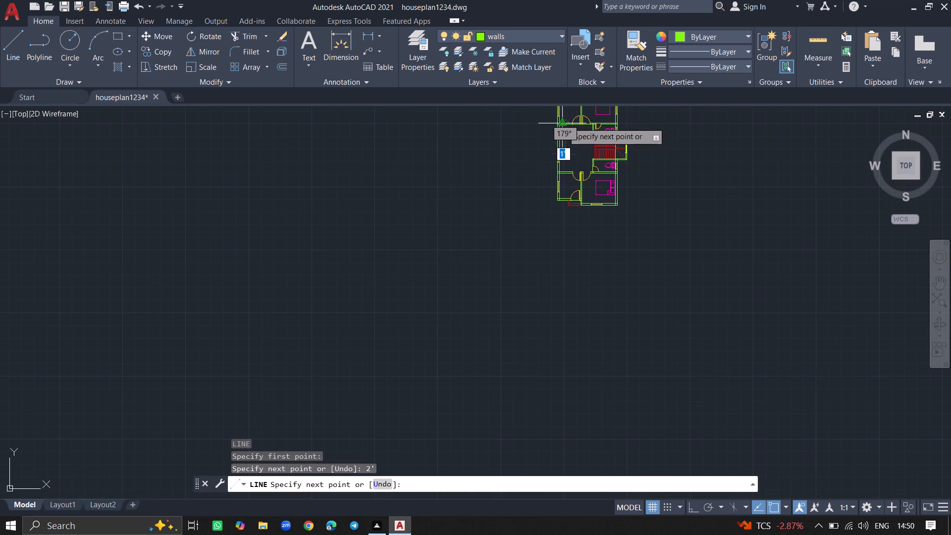
scroll(570, 107, "up", 8, "ctrl")
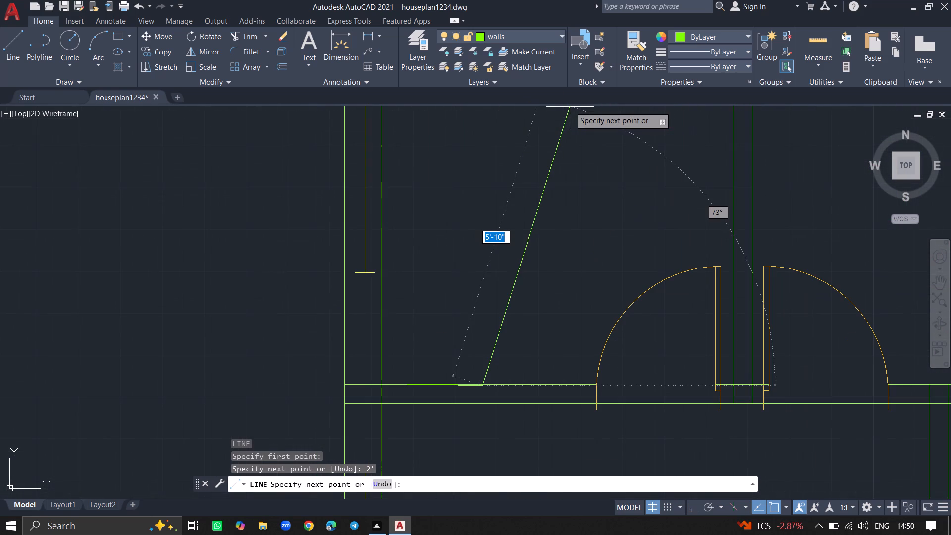
key("F8")
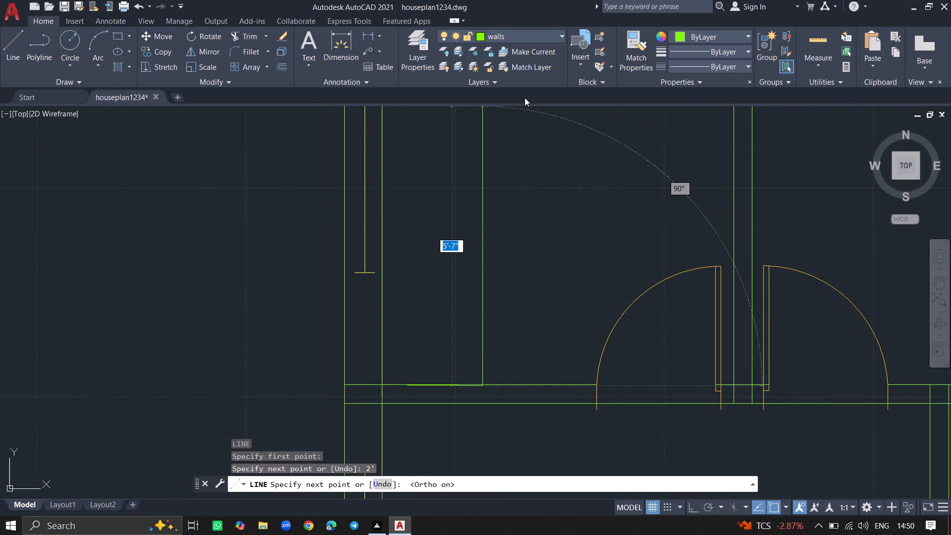
scroll(525, 98, "down", 3, "ctrl")
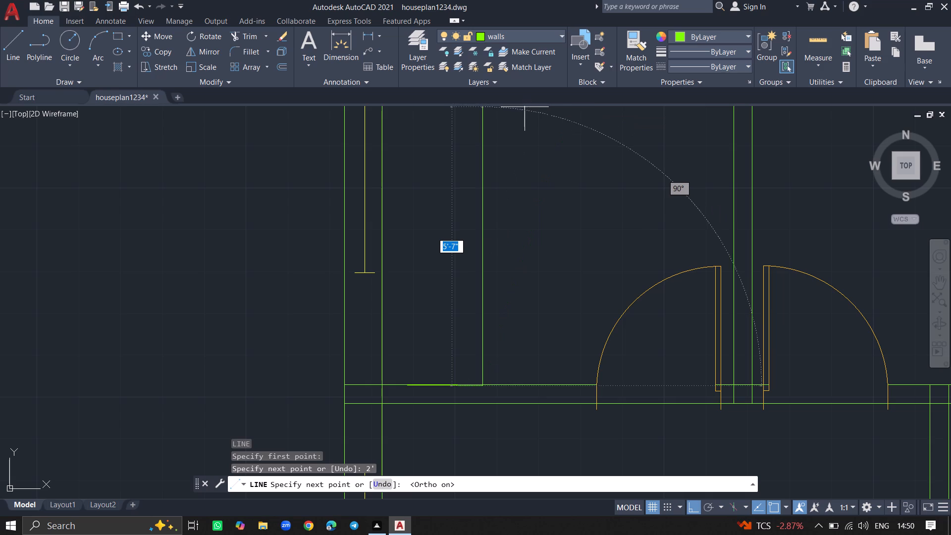
scroll(525, 147, "down", 7, "ctrl")
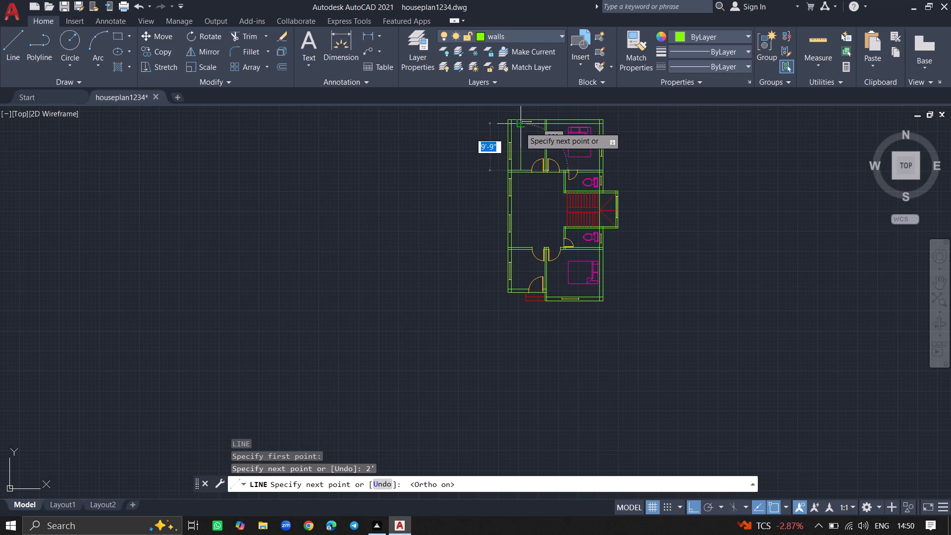
scroll(520, 127, "up", 8, "ctrl")
scroll(520, 127, "down", 6, "ctrl")
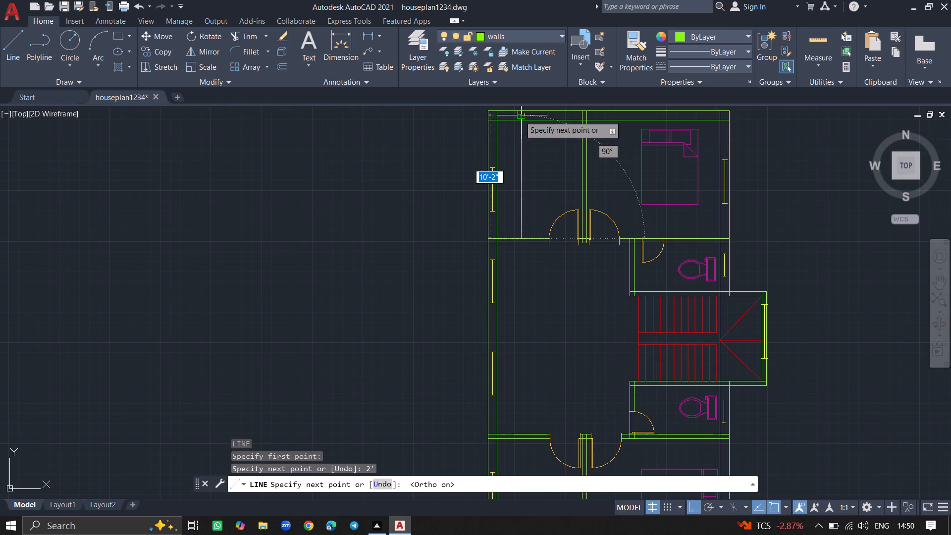
scroll(520, 115, "up", 6, "ctrl")
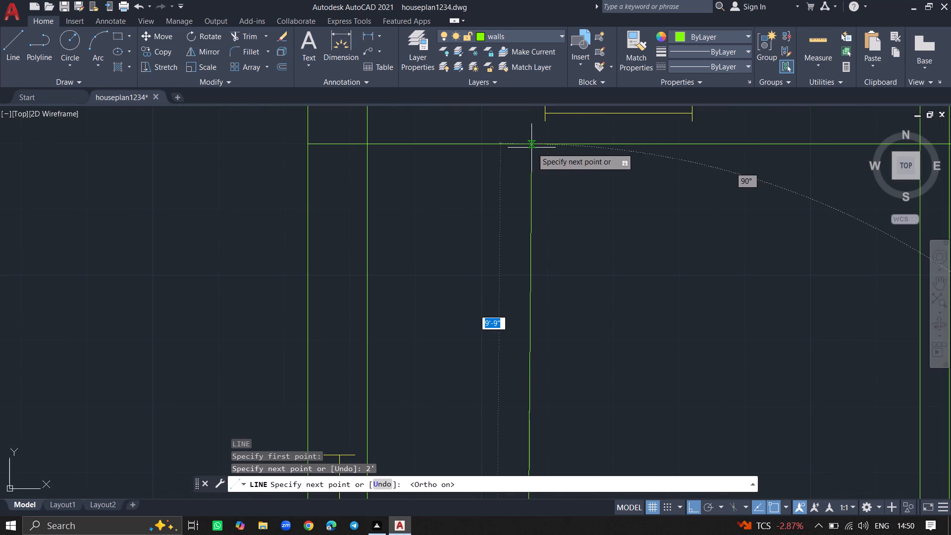
left_click(527, 145)
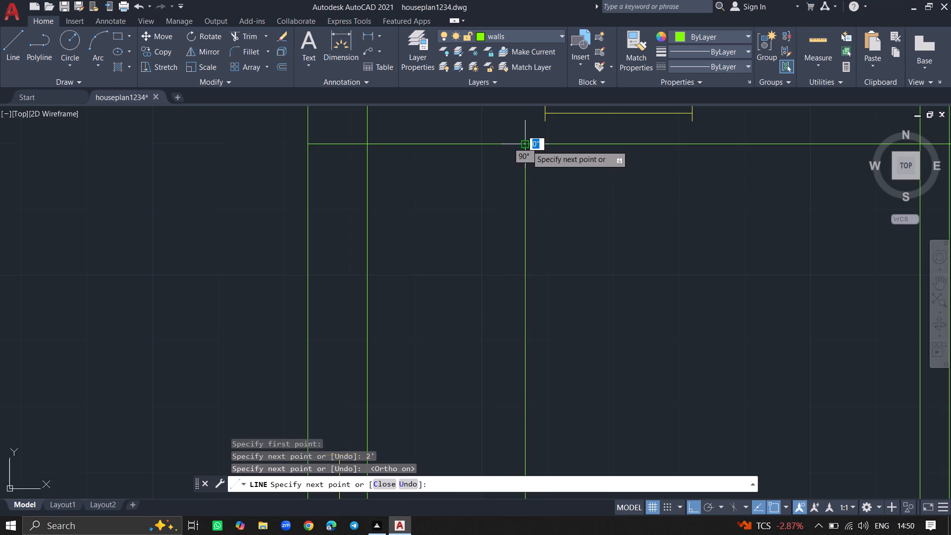
key("Return")
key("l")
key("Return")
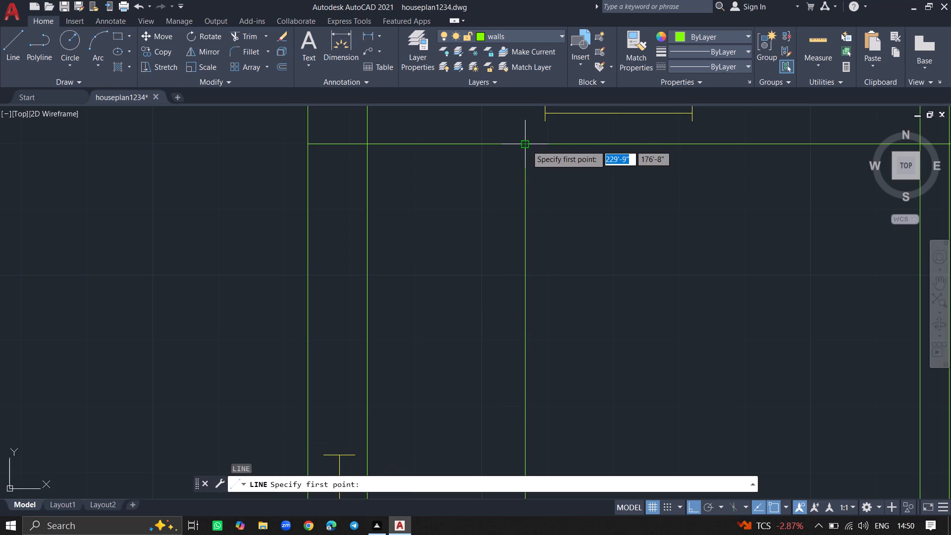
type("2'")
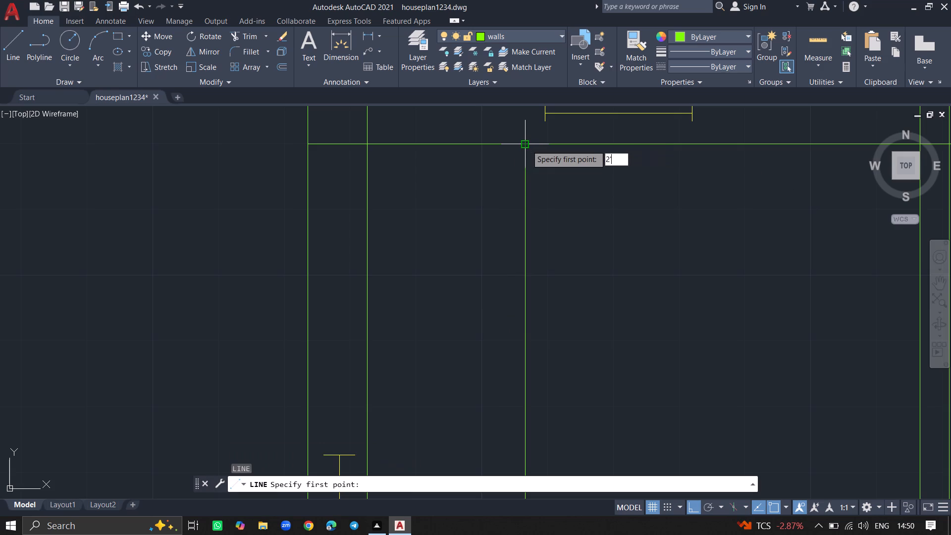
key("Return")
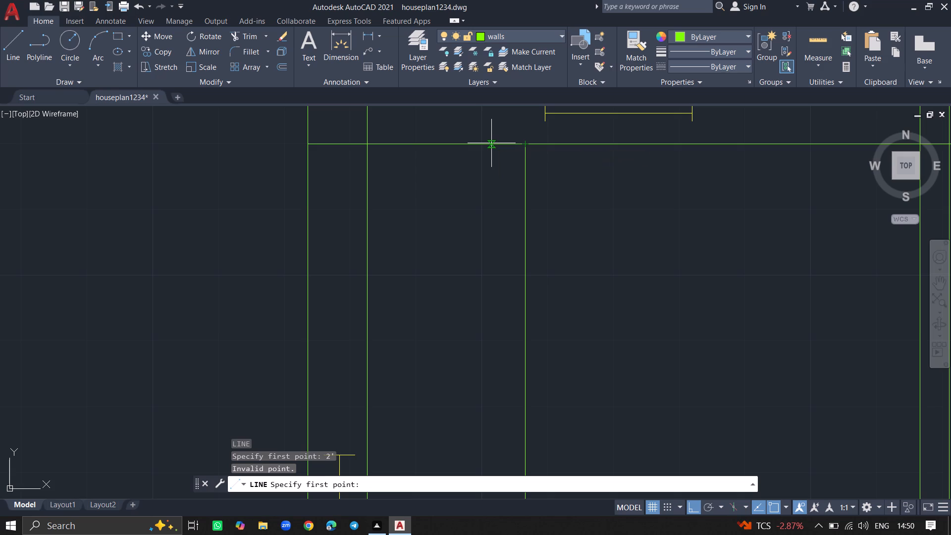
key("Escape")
Draw a 2' line straight south from the northwest room's north wall, just west of the long vertical line.
key("l")
key("Return")
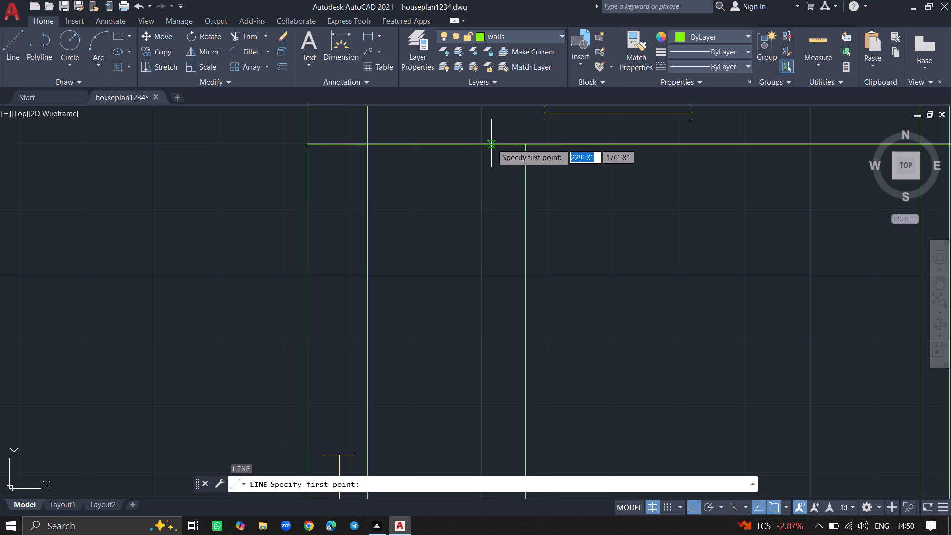
left_click(491, 143)
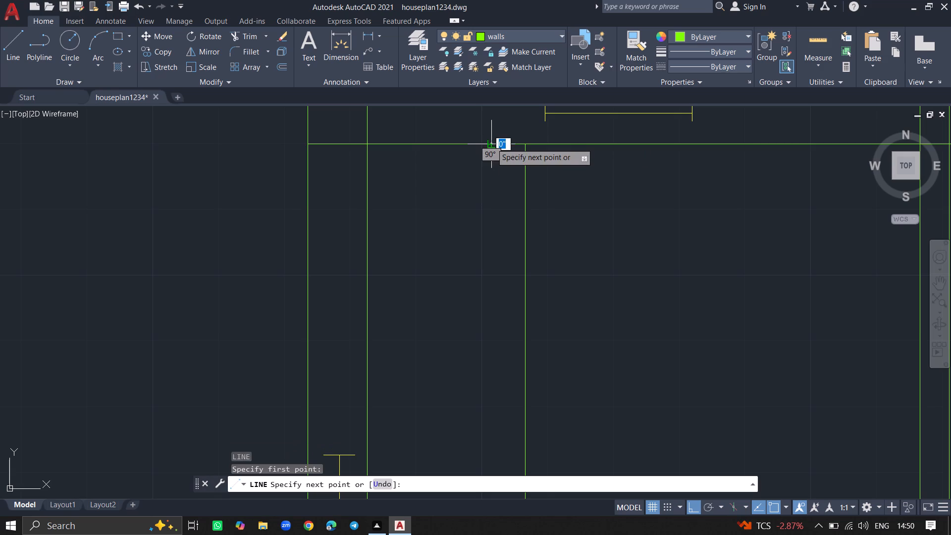
type("2'")
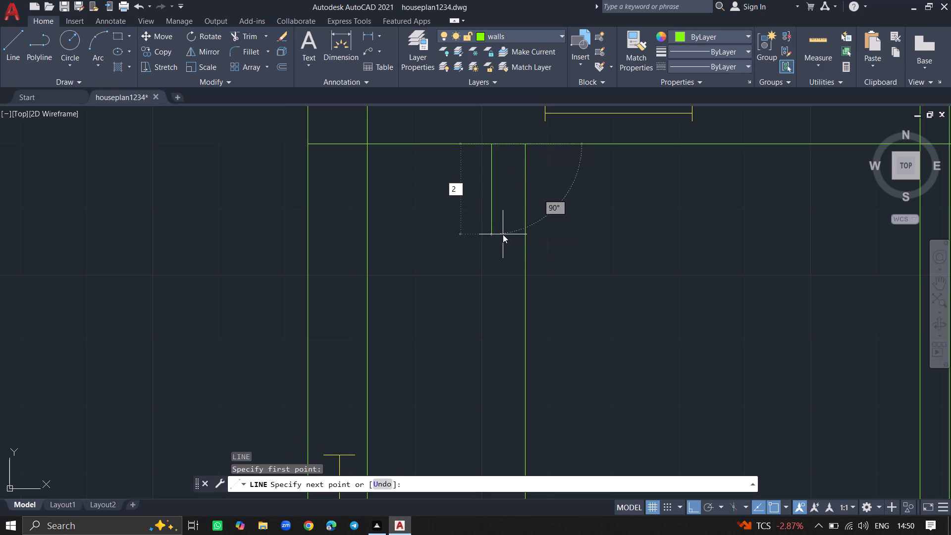
key("Return")
key("Return")
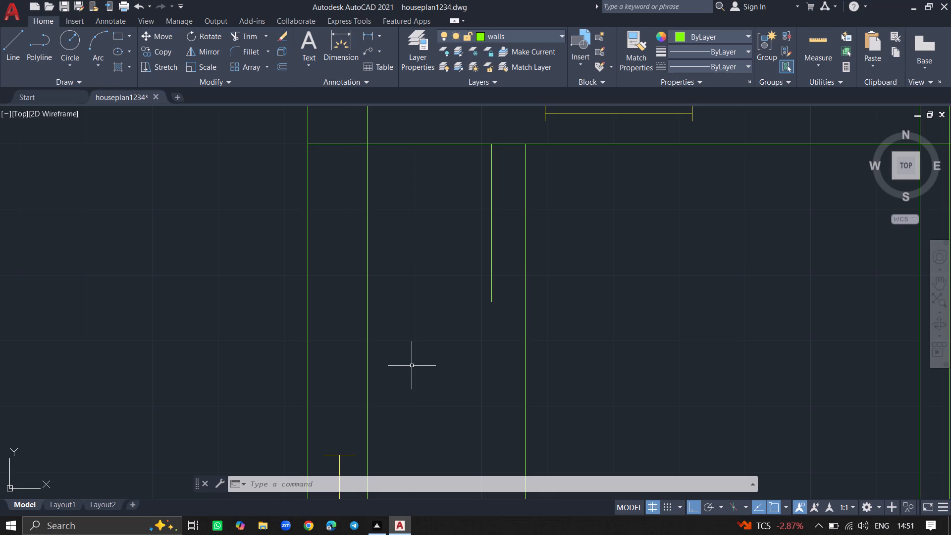
Draw a horizontal line through the 2' line's lower end, spanning the northwest room from the west wall to the partition, about 7' long.
type("line")
key("Return")
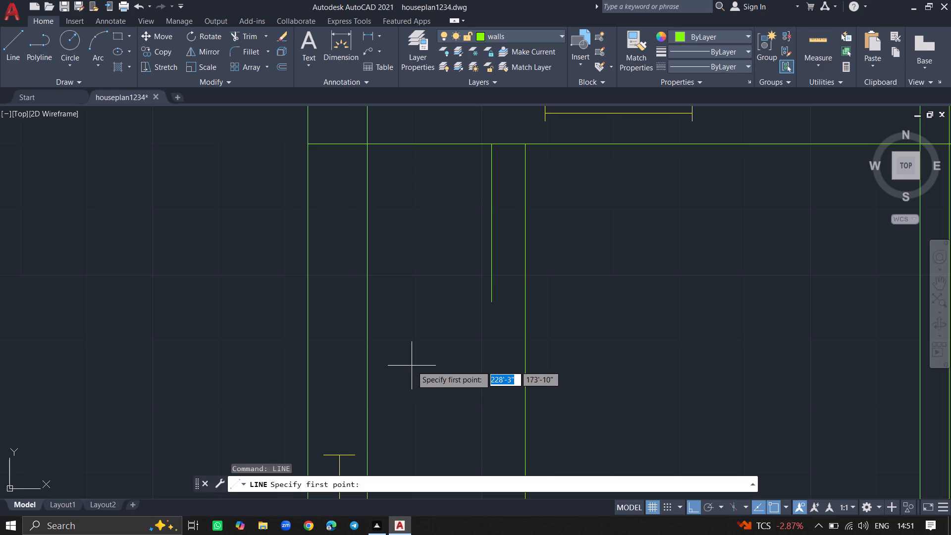
left_click(494, 303)
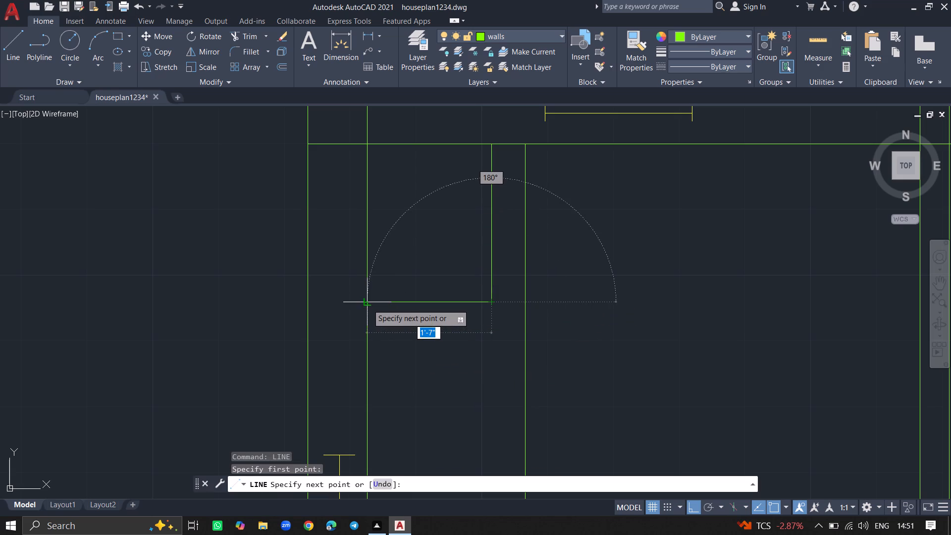
left_click(368, 304)
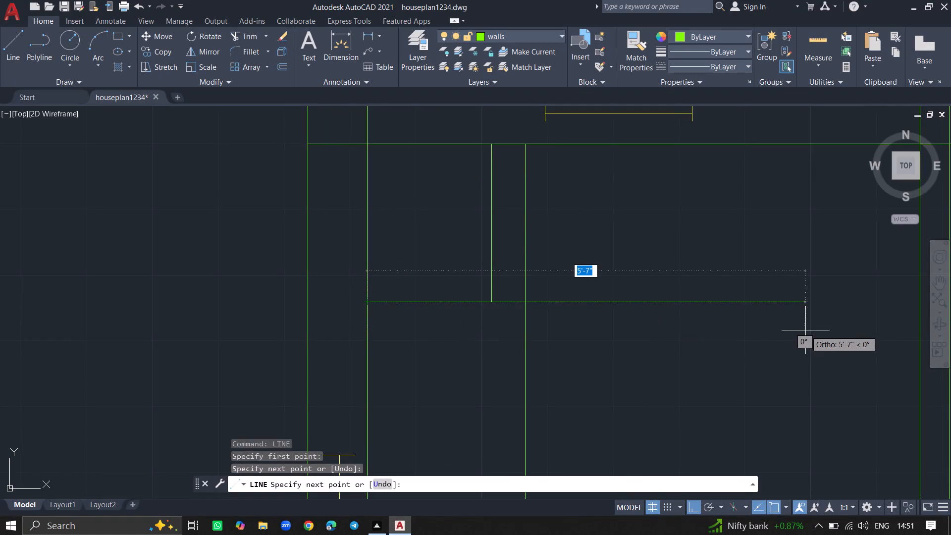
left_click(919, 303)
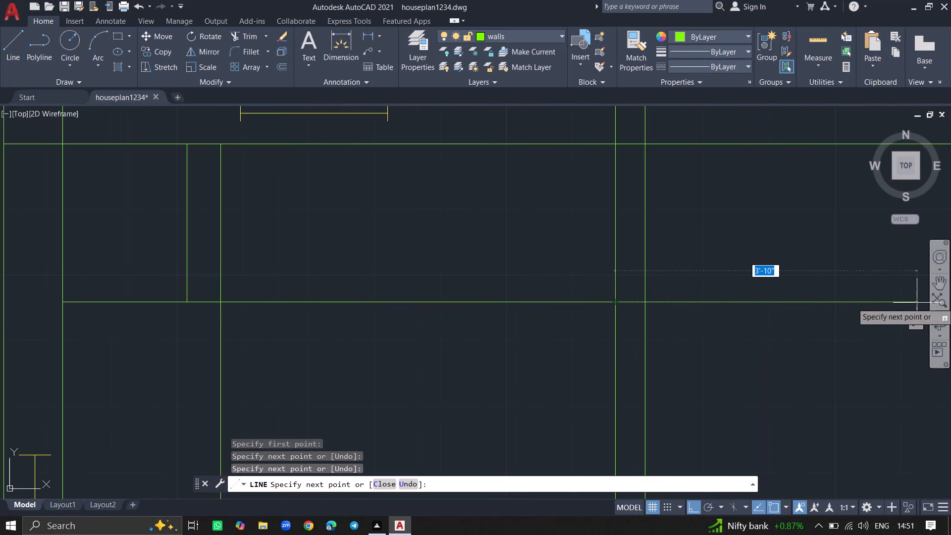
key("Return")
Trim away the short 2' helper line and the counter-line segments extending north and west of the counter's inner corner.
scroll(688, 313, "down", 5, "ctrl")
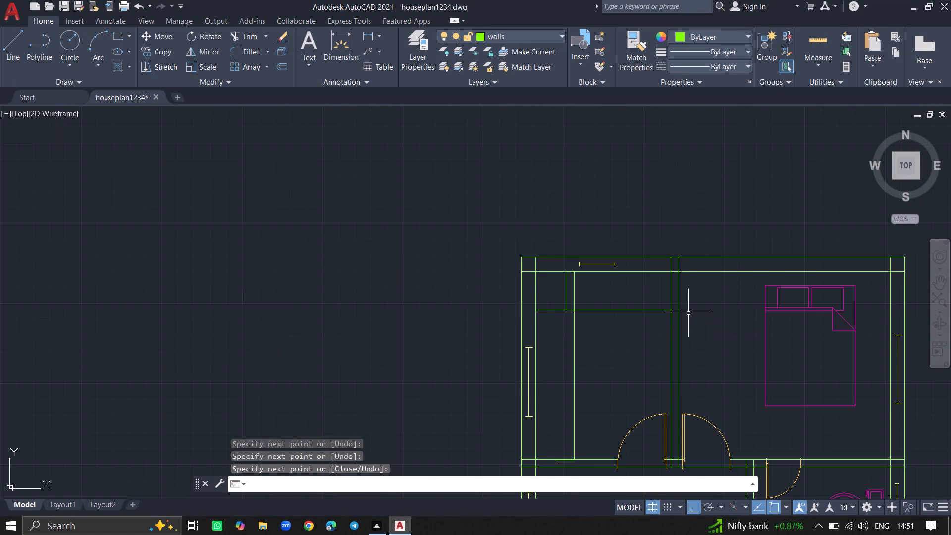
scroll(562, 303, "up", 3, "ctrl")
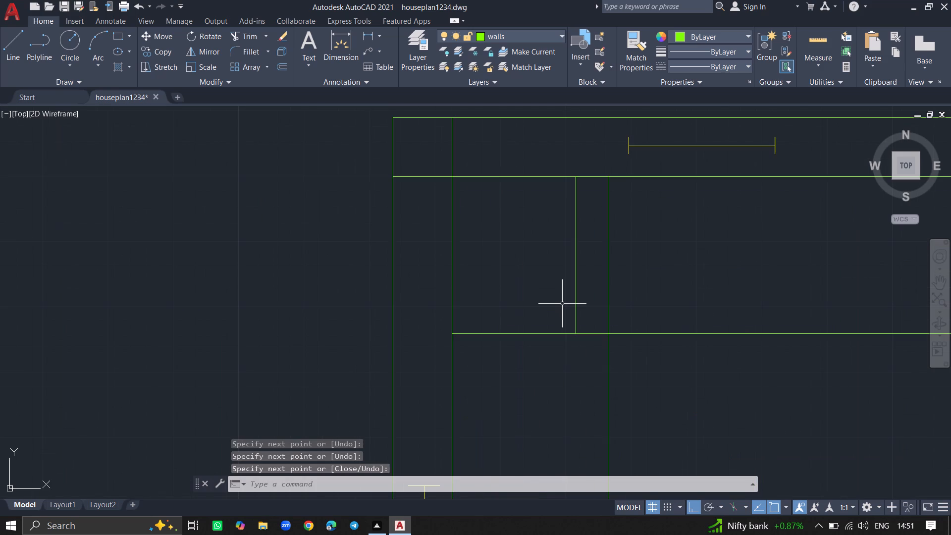
type("trim")
key("Return")
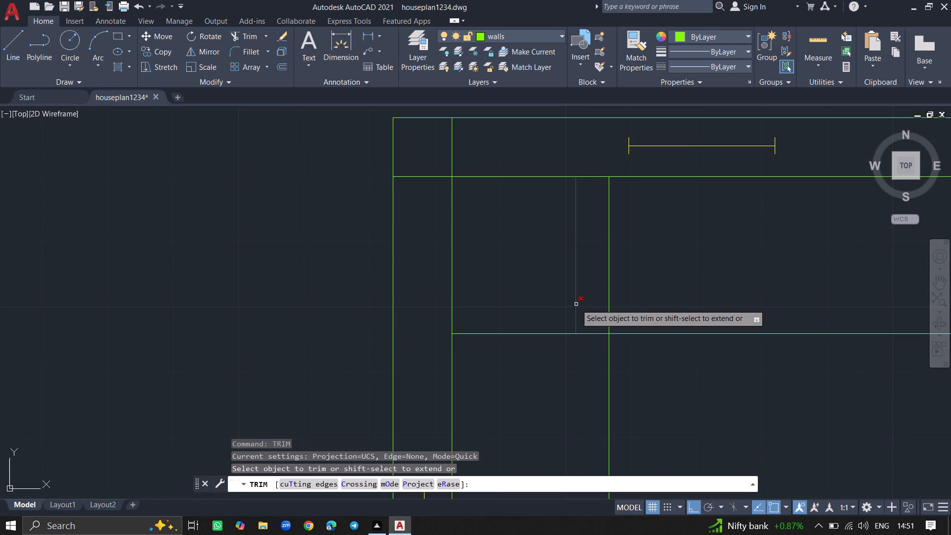
left_click(576, 304)
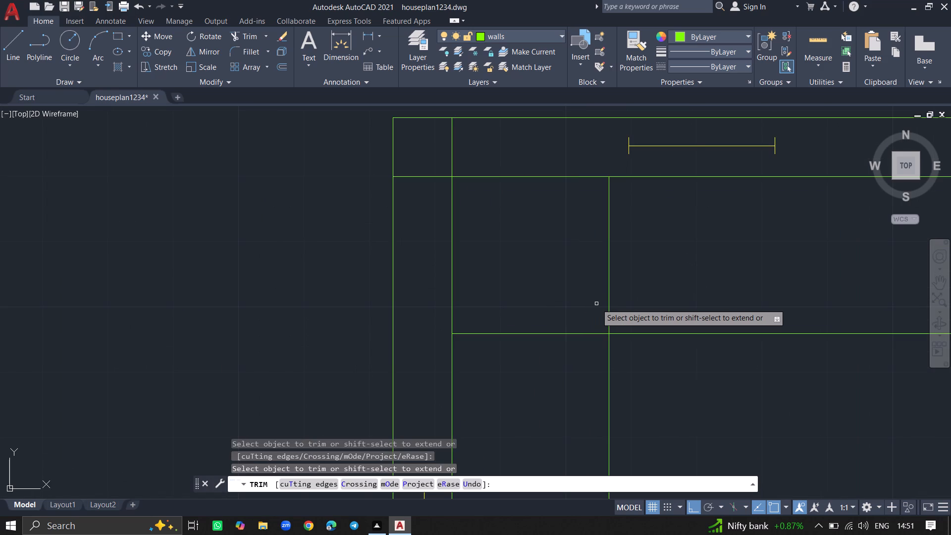
left_click(610, 302)
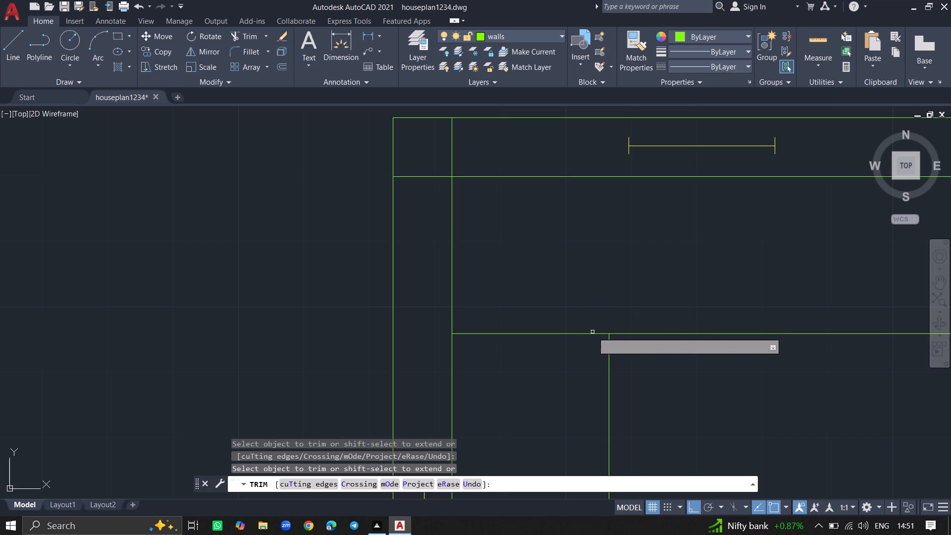
left_click(592, 333)
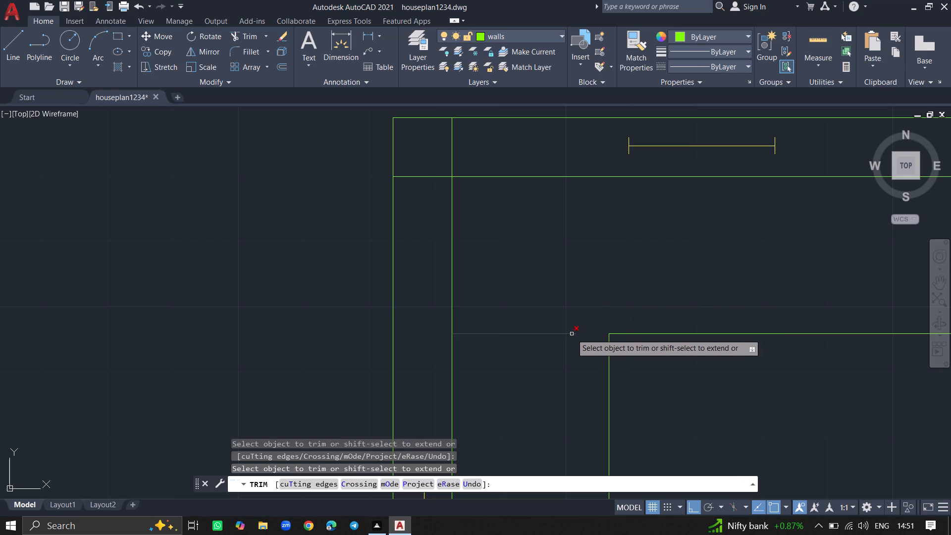
left_click(572, 334)
key("Return")
Make the furniture layer current.
scroll(572, 334, "down", 6, "ctrl")
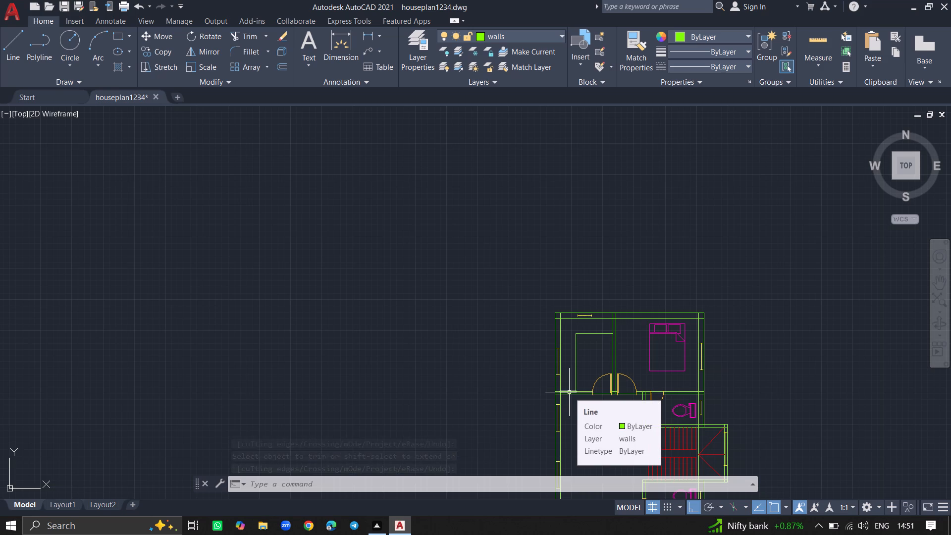
scroll(588, 327, "up", 2, "ctrl")
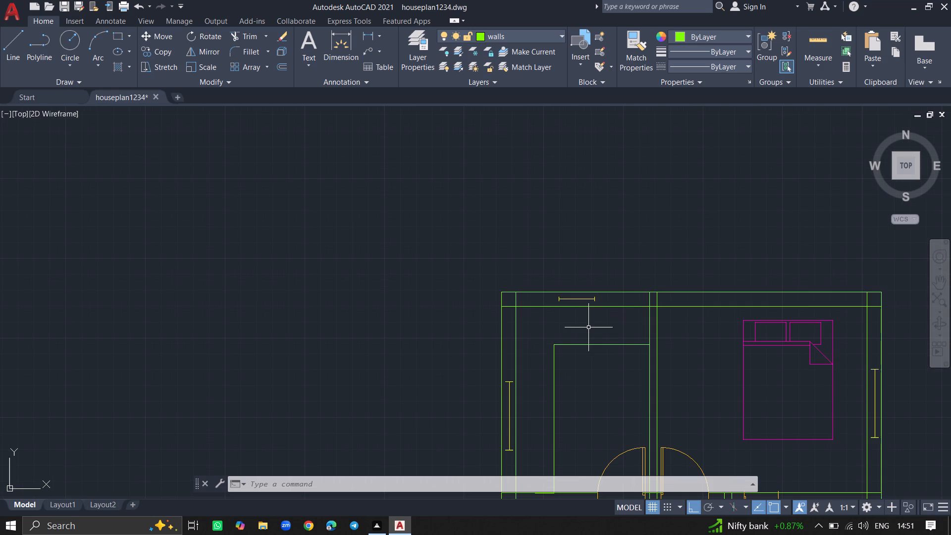
scroll(588, 327, "up", 1, "ctrl")
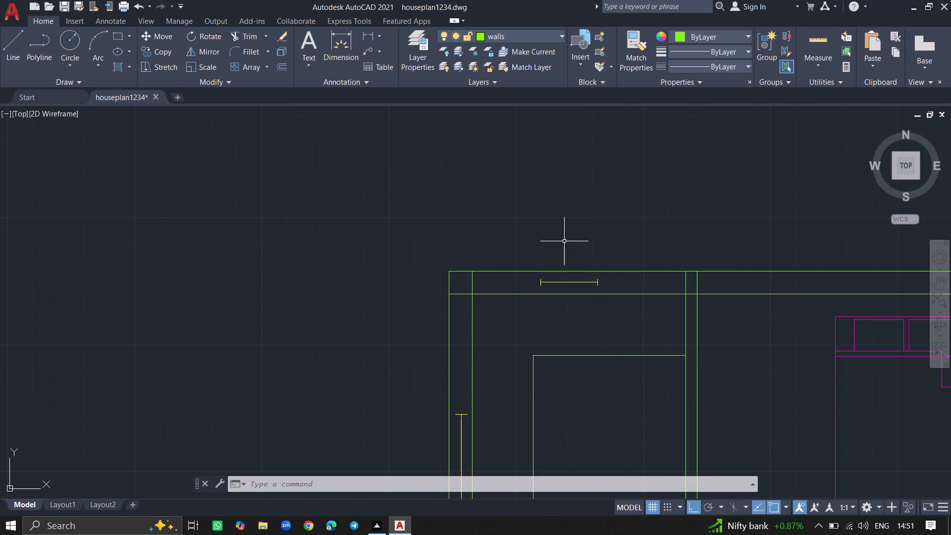
double_click(411, 60)
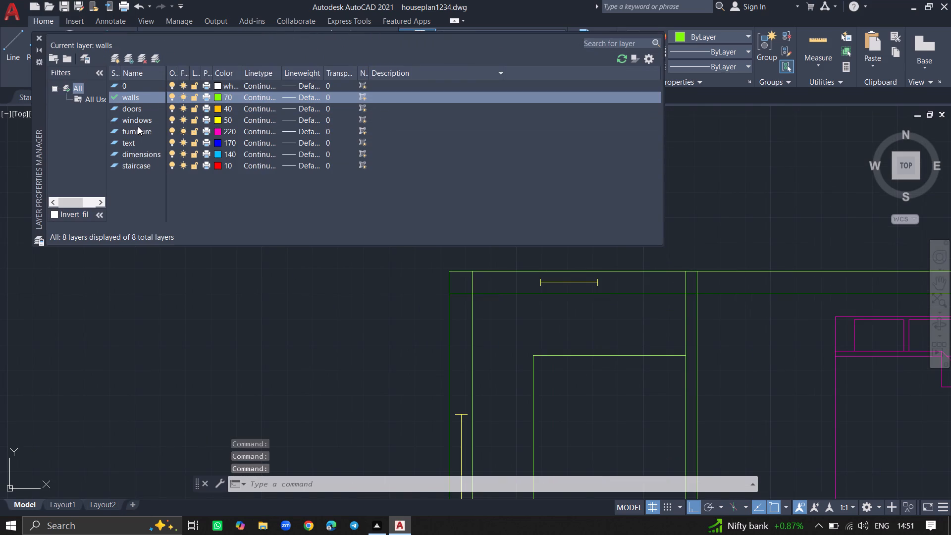
double_click(137, 129)
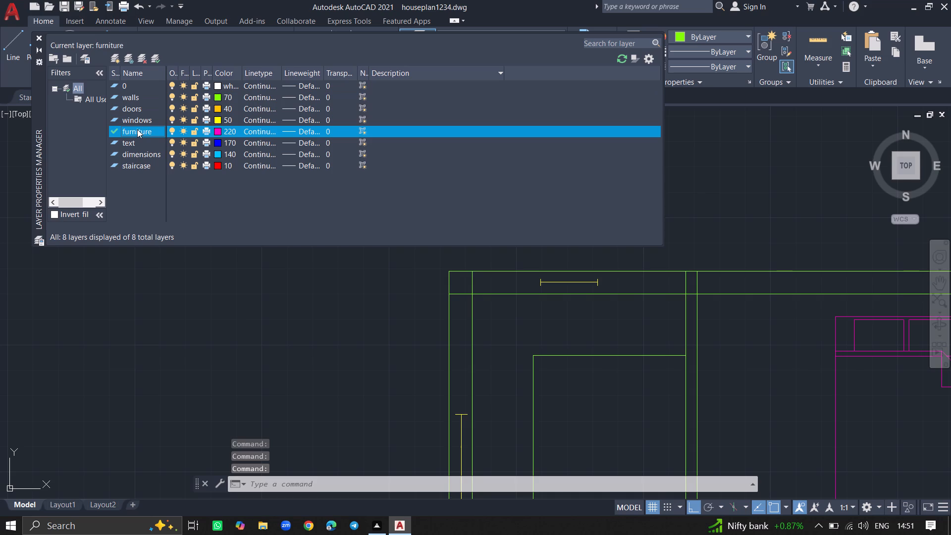
left_click(41, 36)
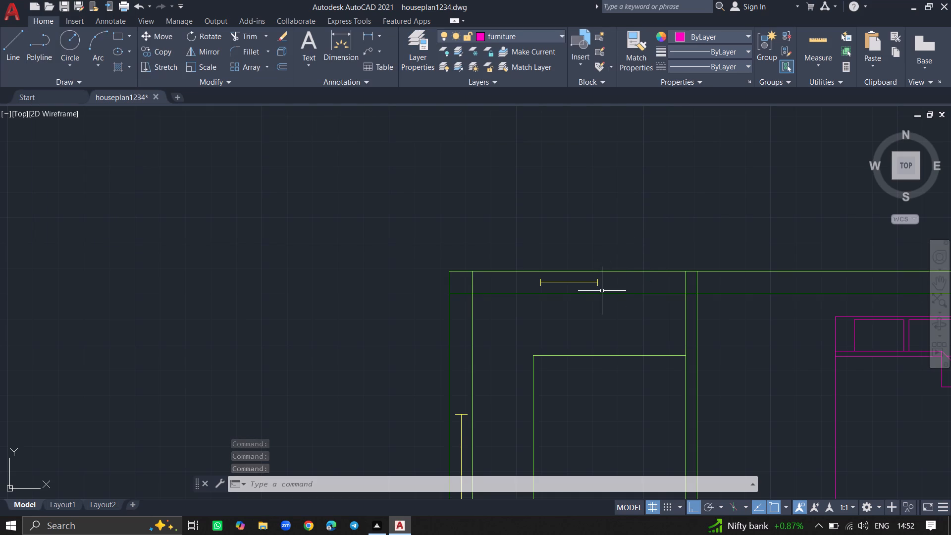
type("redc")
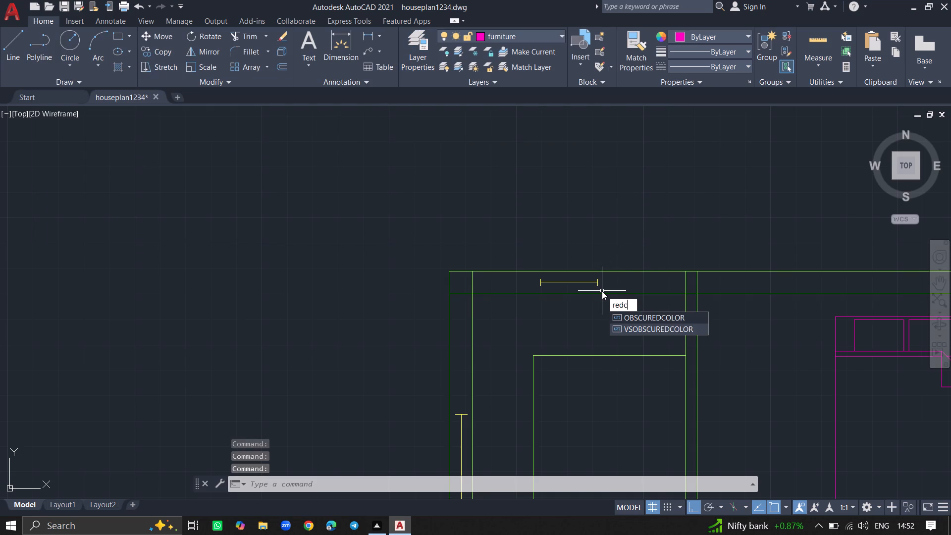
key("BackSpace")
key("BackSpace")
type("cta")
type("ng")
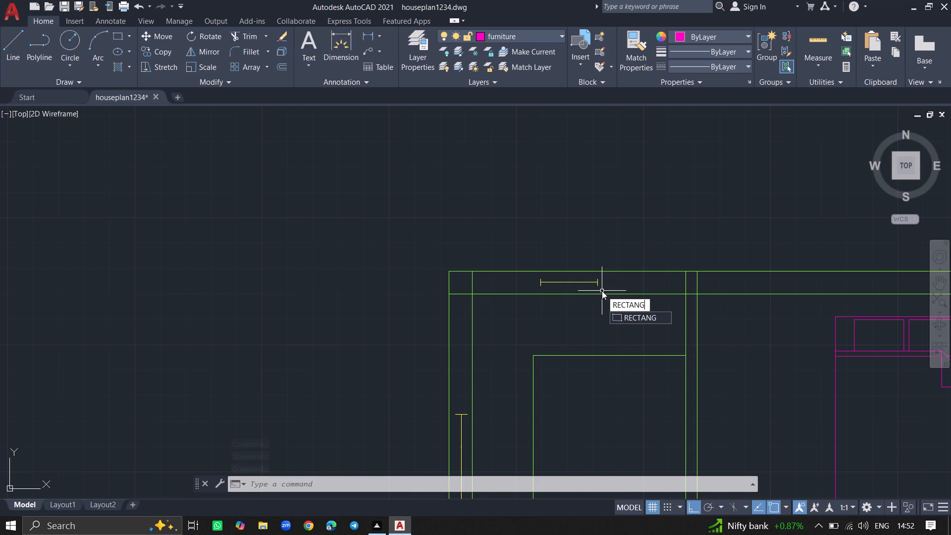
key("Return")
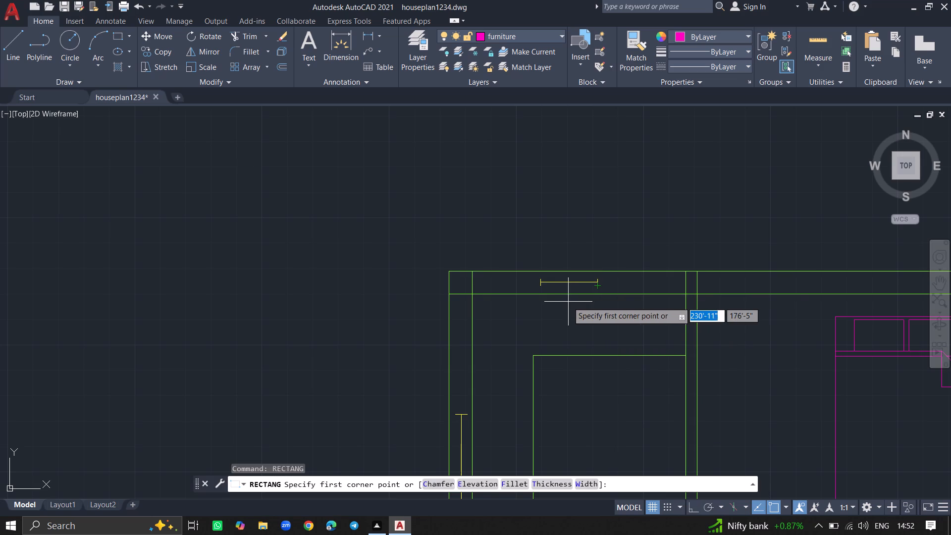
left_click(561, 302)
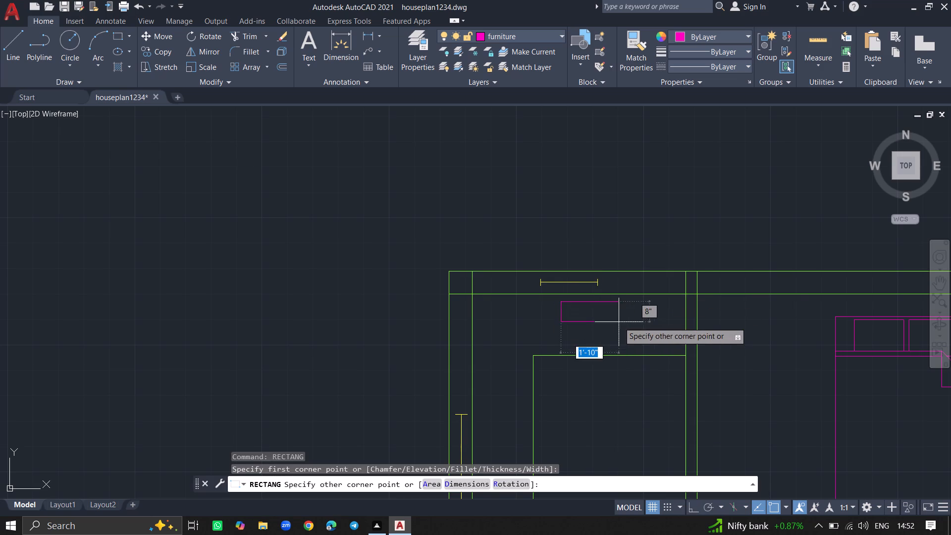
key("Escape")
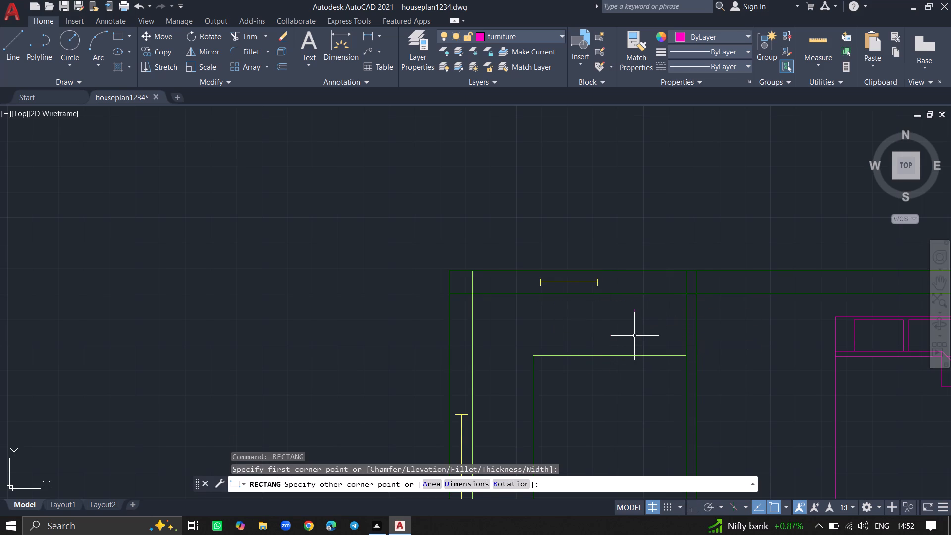
Draw a rectangle about 2' wide and 1' deep on the north counter, just below the window in the northwest room.
type("redc")
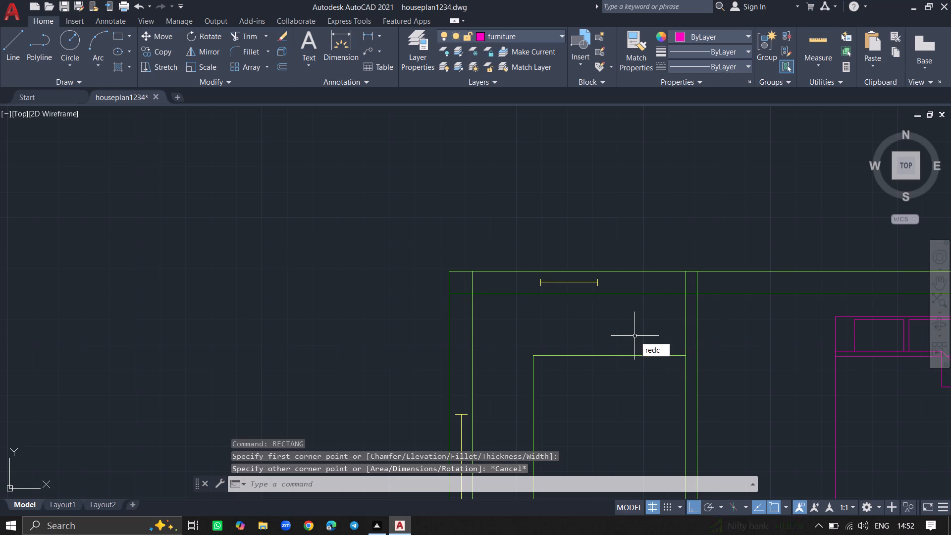
key("BackSpace")
key("BackSpace")
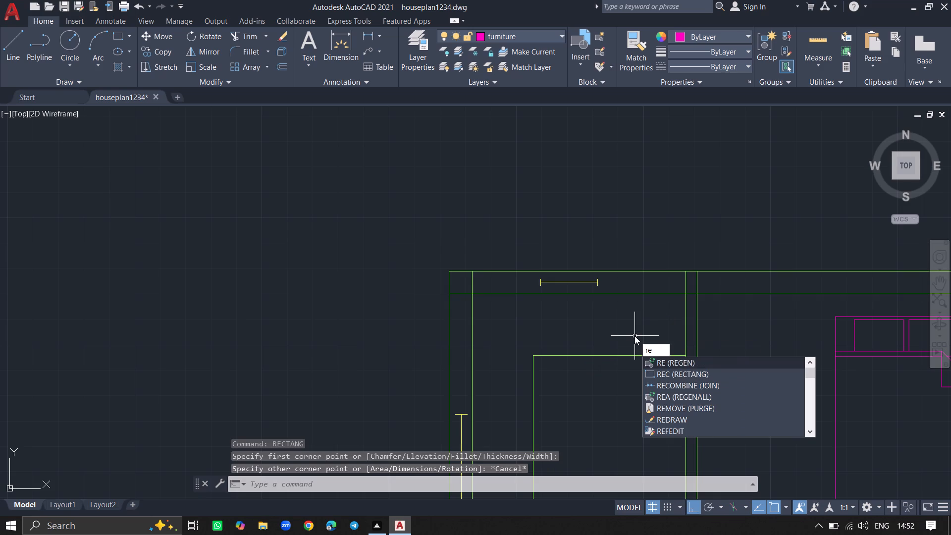
type("ct")
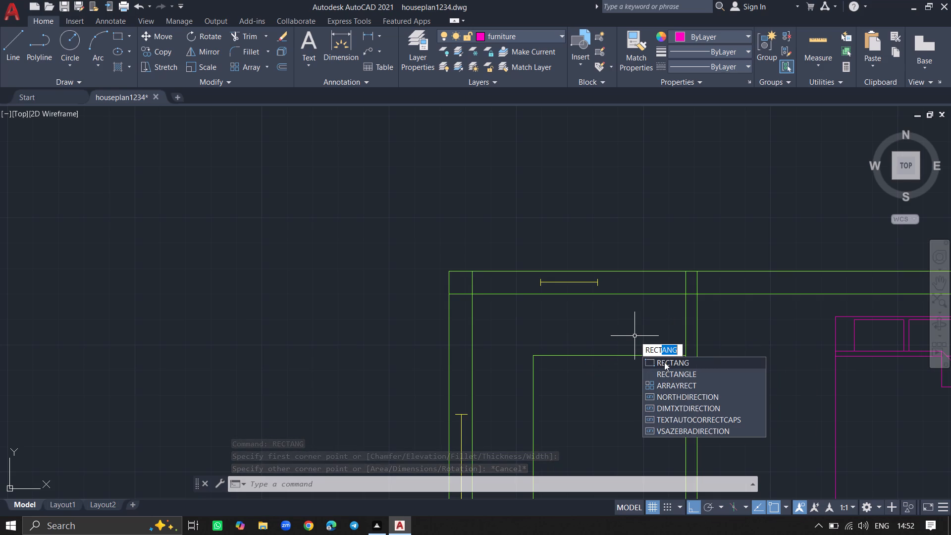
left_click(664, 362)
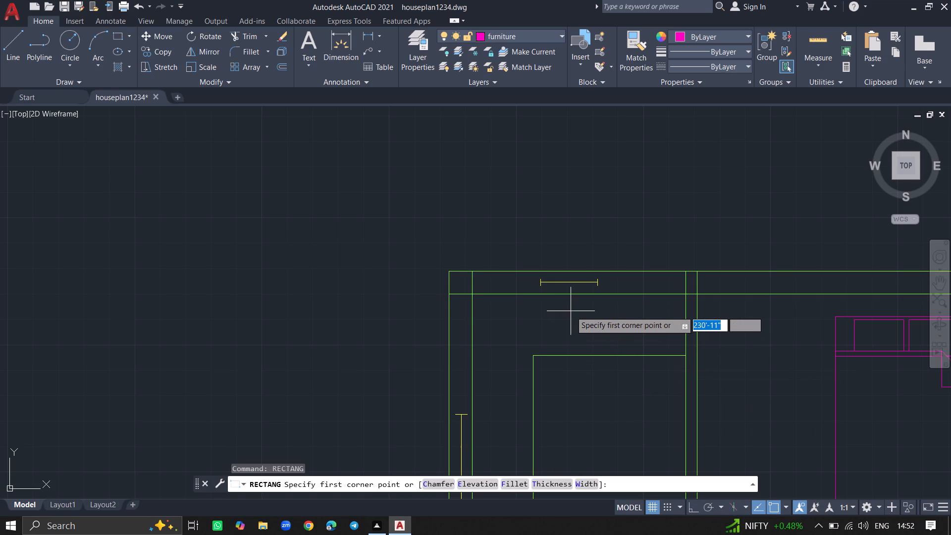
left_click(572, 311)
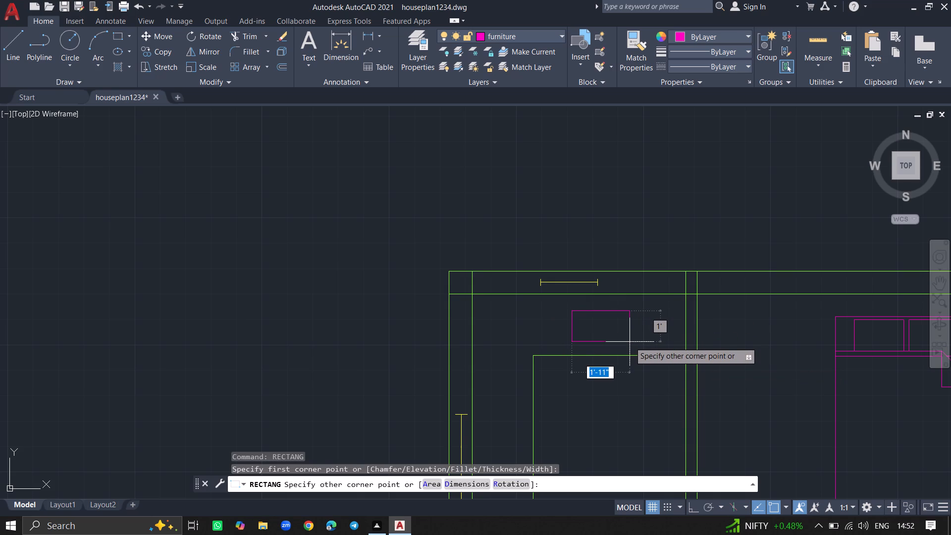
left_click(637, 343)
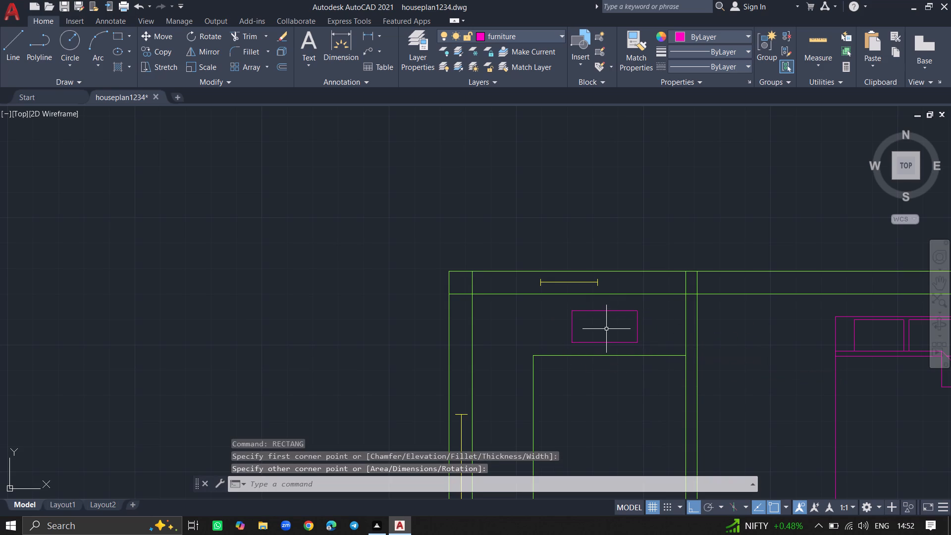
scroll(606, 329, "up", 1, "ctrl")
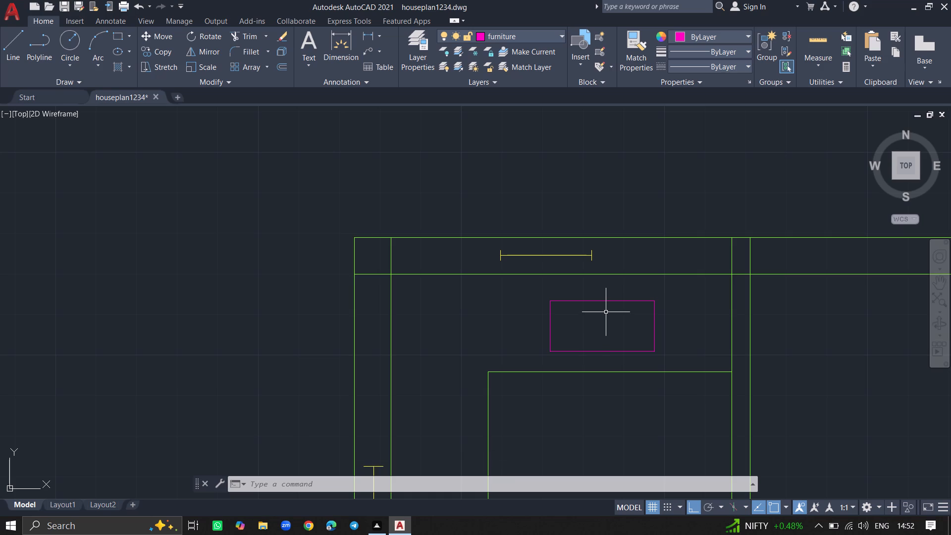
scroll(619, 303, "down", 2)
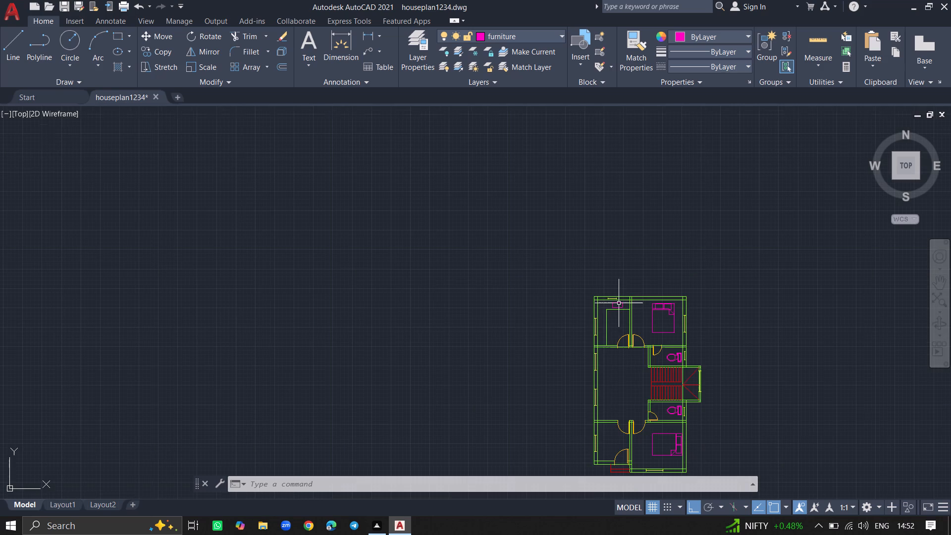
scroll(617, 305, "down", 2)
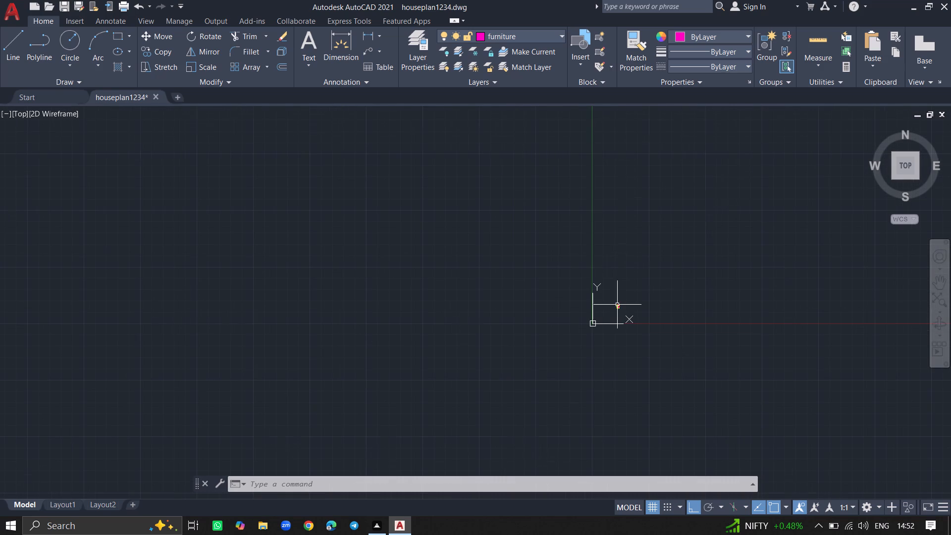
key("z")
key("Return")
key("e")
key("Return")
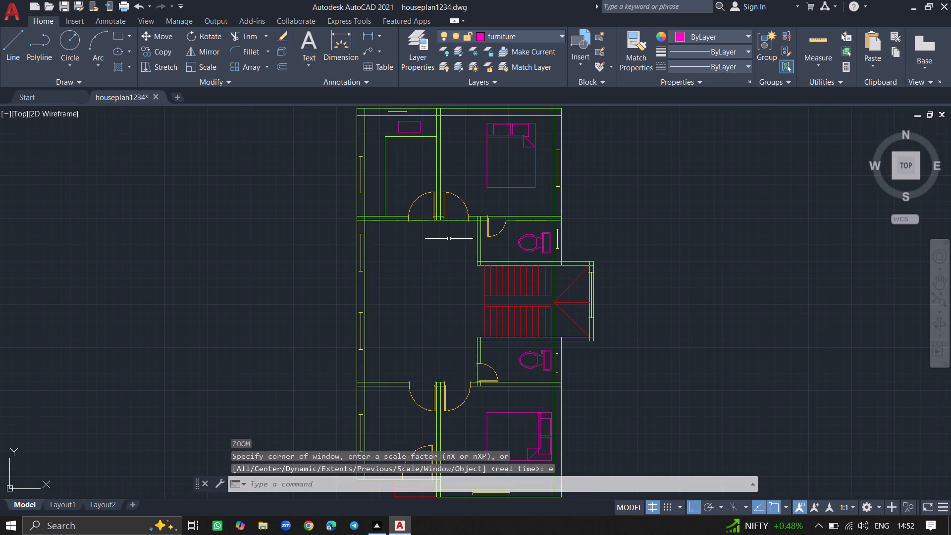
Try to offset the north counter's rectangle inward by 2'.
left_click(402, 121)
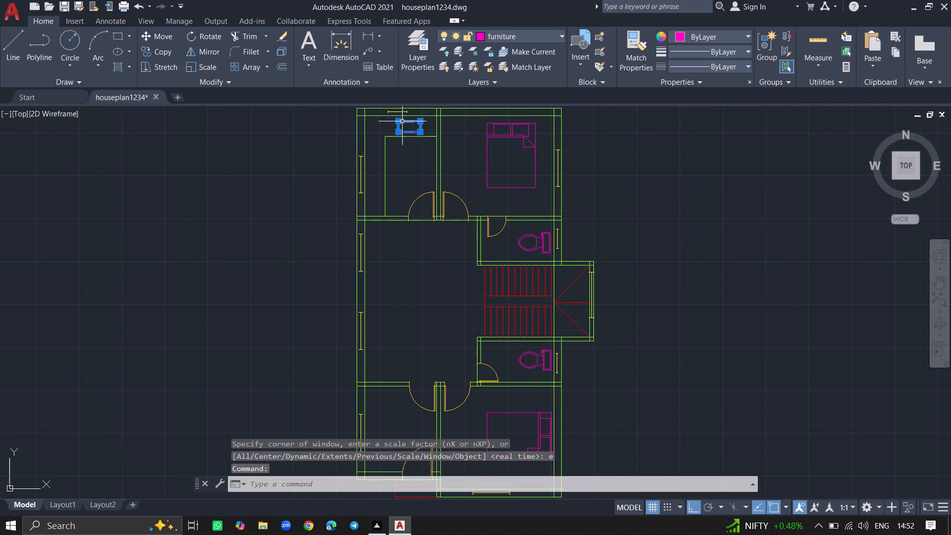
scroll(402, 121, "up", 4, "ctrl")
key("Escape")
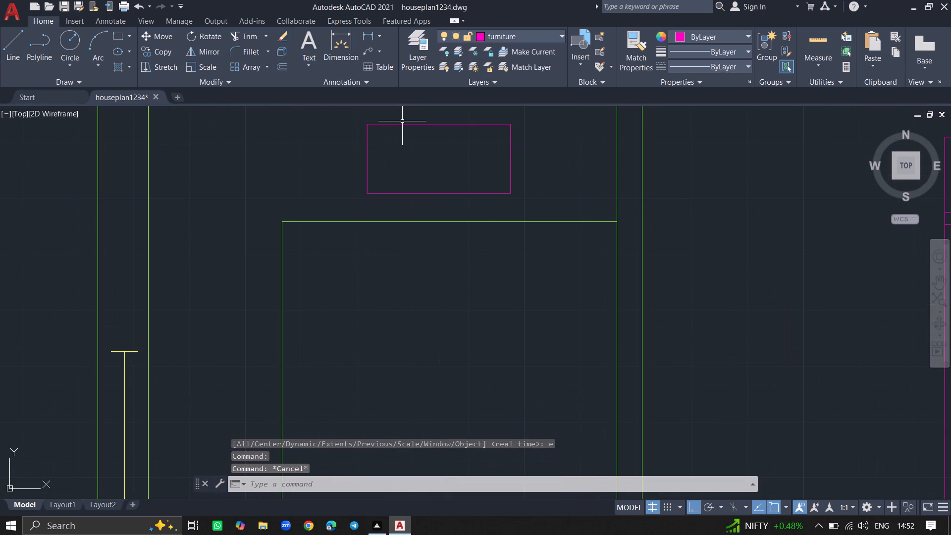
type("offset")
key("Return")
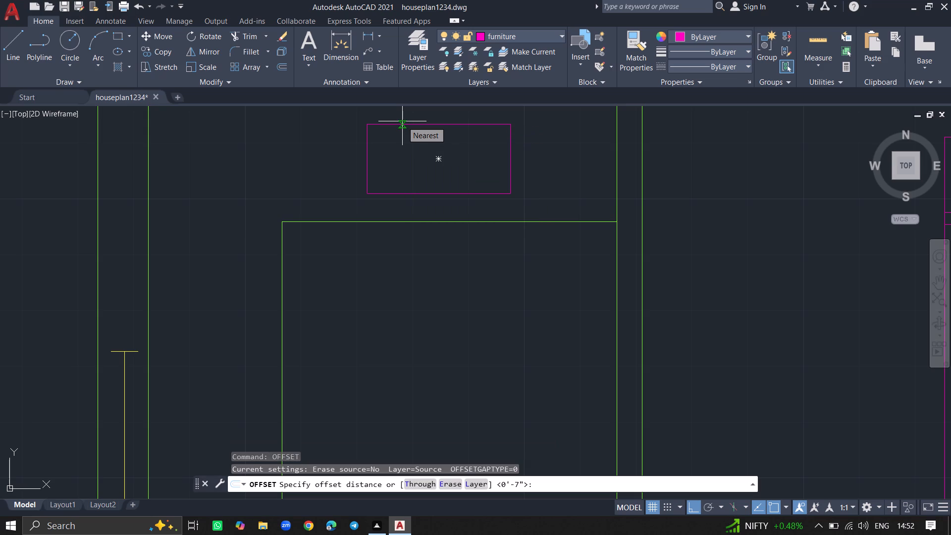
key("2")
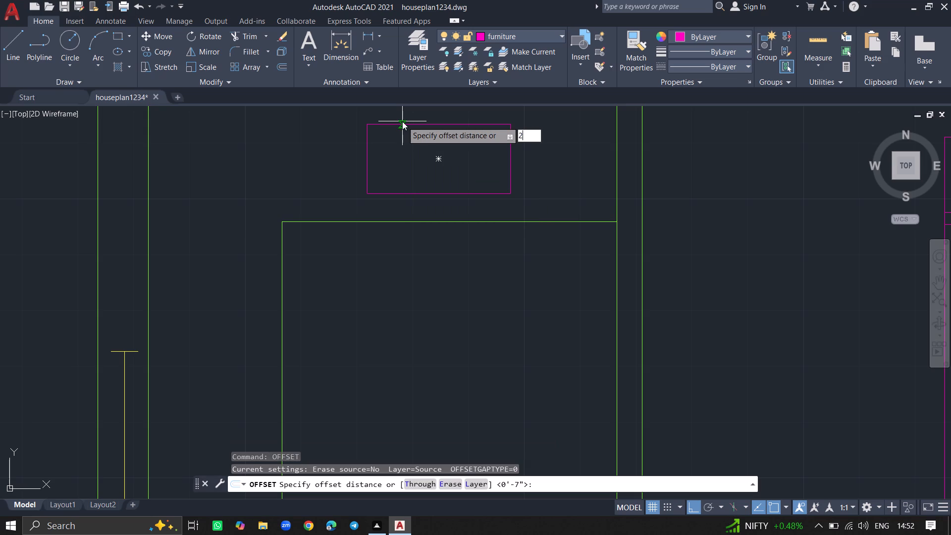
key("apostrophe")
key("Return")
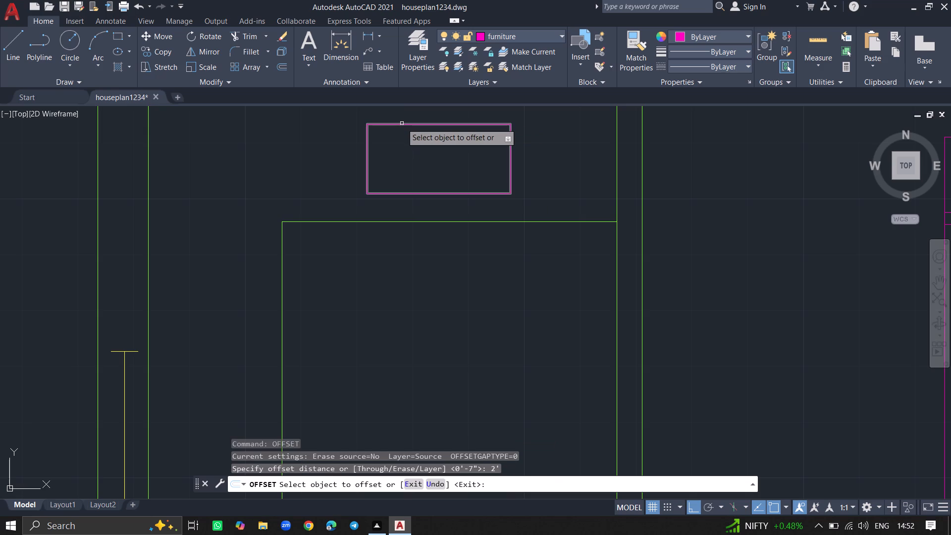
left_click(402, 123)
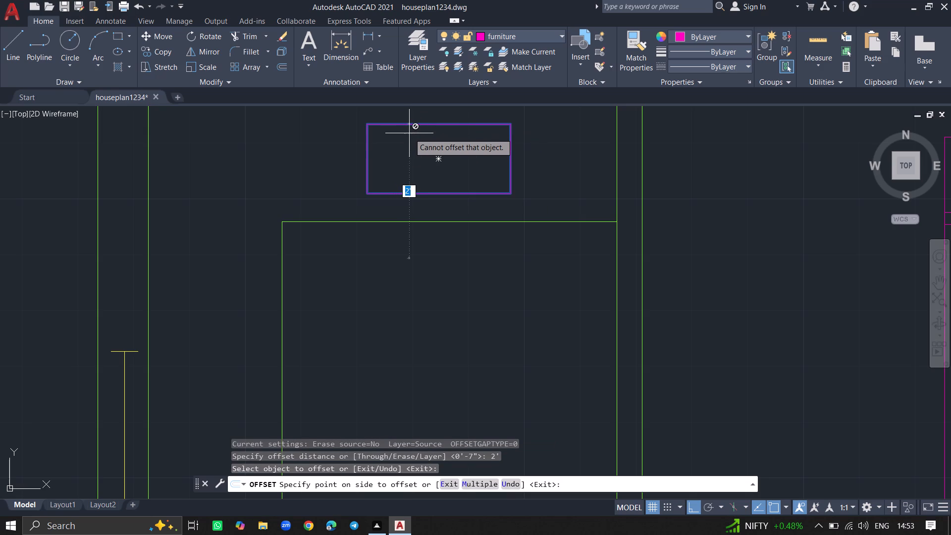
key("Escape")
Offset the north counter's furniture rectangle outward by 2" to form a larger surrounding rectangle.
type("of")
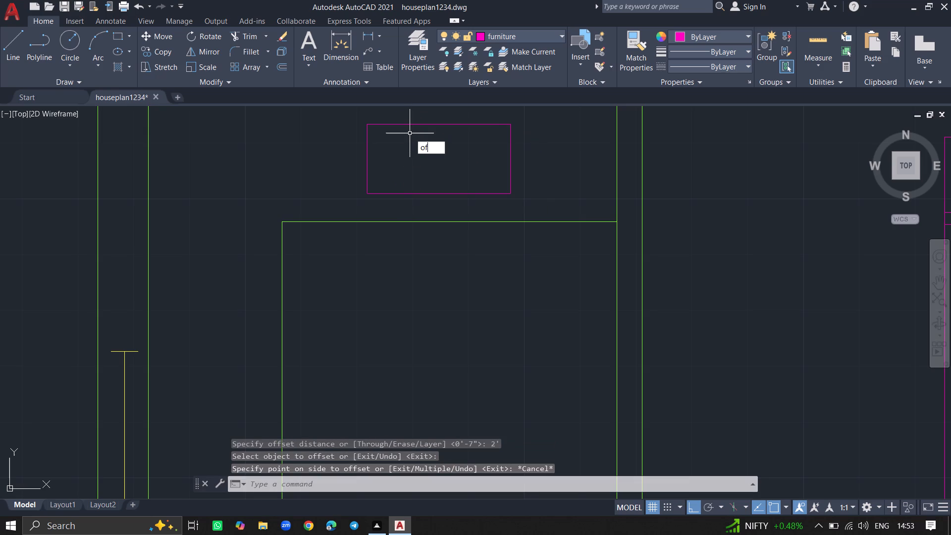
left_click(424, 156)
key("2")
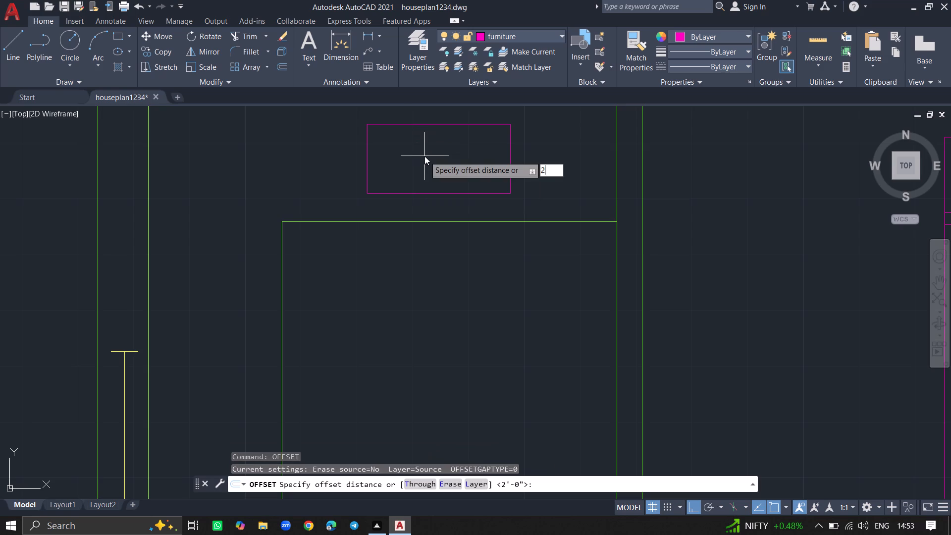
key("shift+quotedbl")
key("Return")
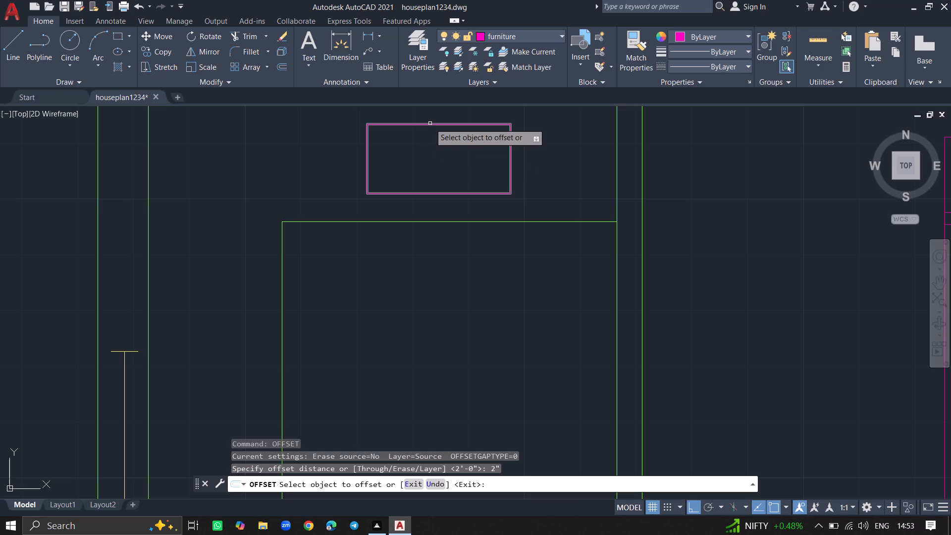
left_click_drag(430, 123, 429, 130)
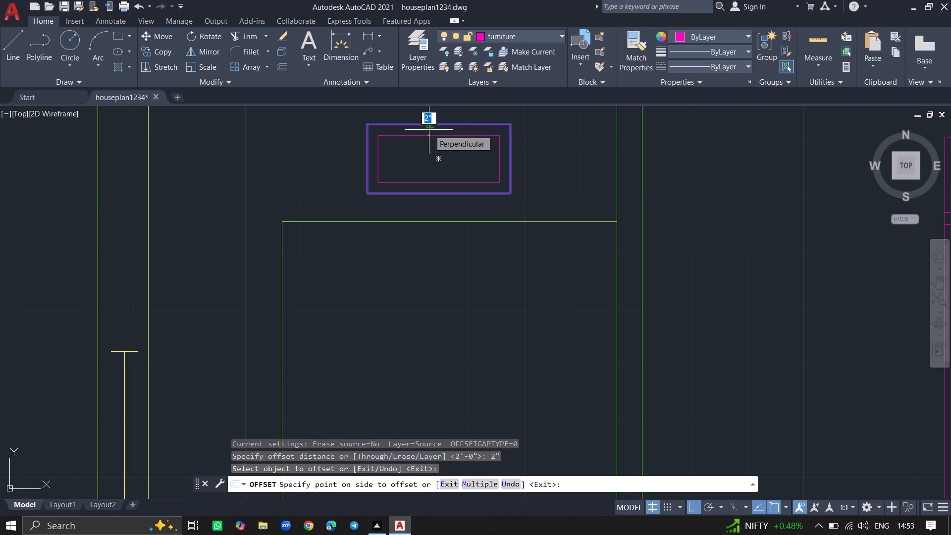
left_click_drag(429, 130, 429, 113)
left_click(429, 113)
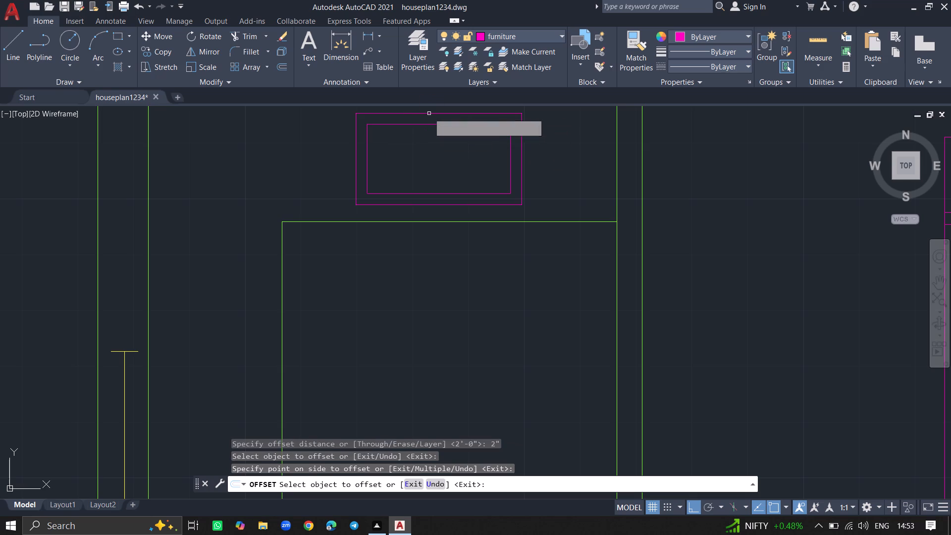
key("Return")
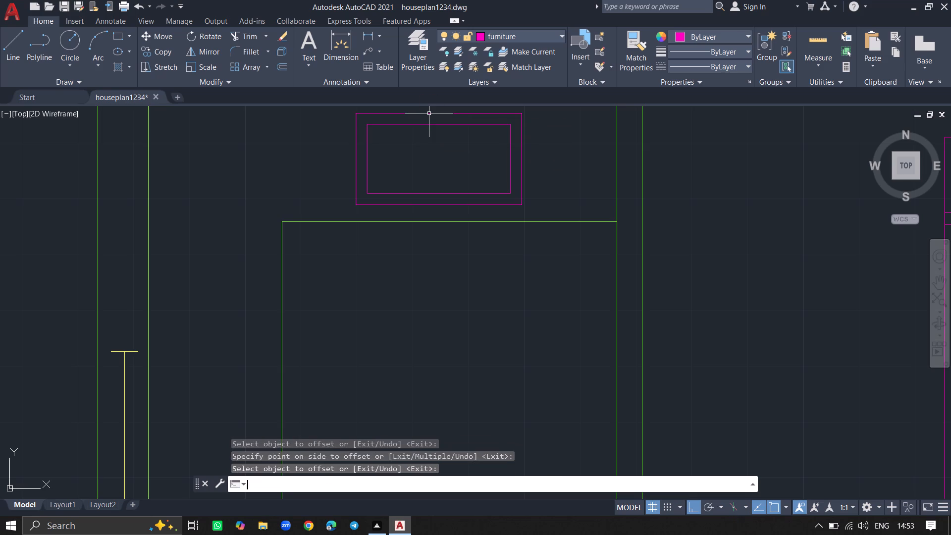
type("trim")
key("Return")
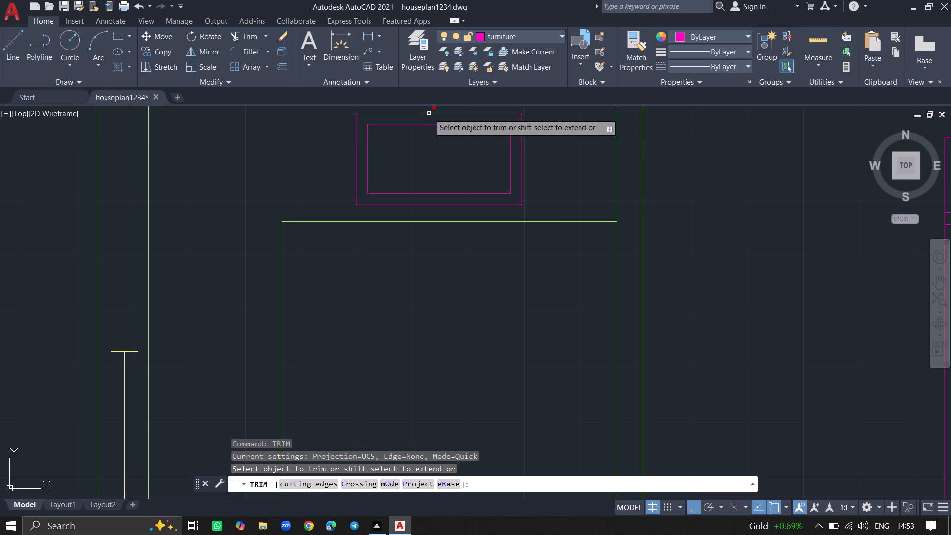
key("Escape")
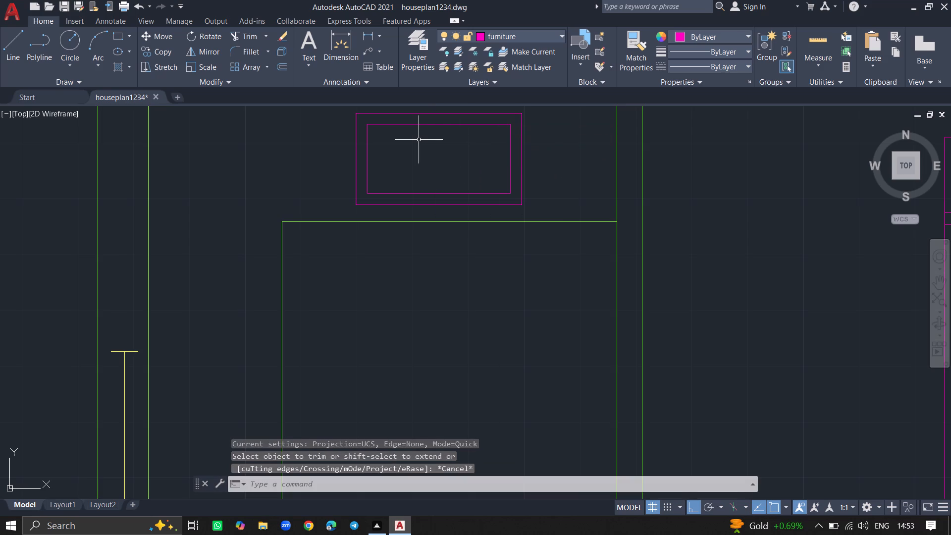
Fillet the southwest corners of the inner and outer counter rectangles with a 2" radius.
key("f")
key("Return")
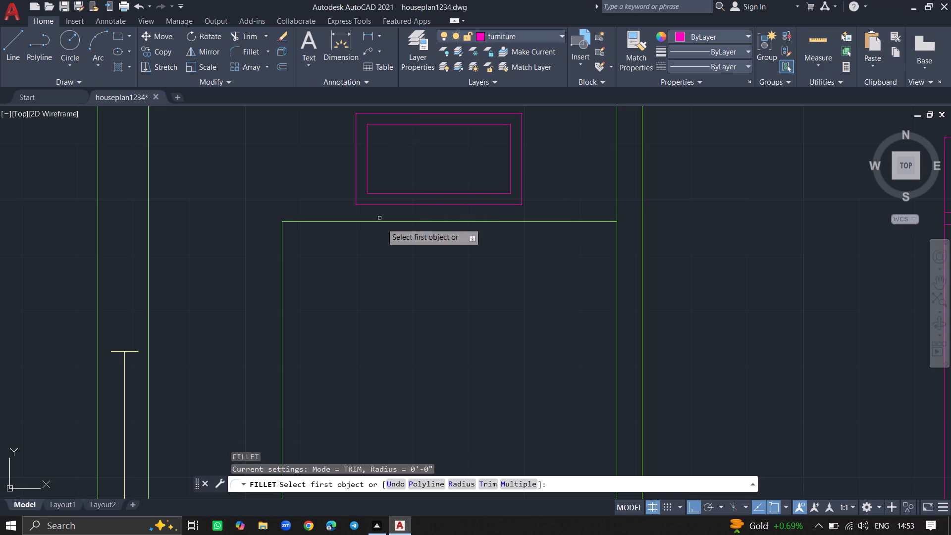
left_click(451, 484)
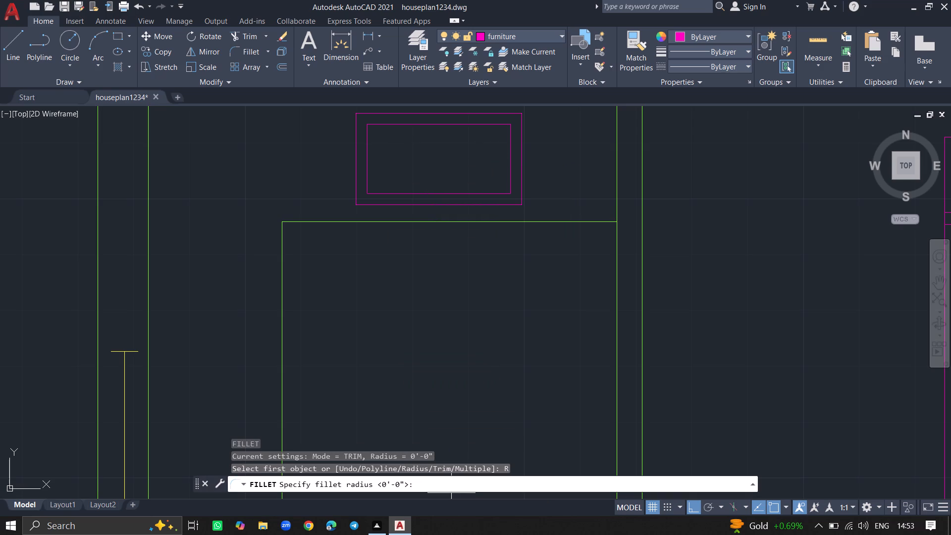
key("2")
key("shift+quotedbl")
key("Return")
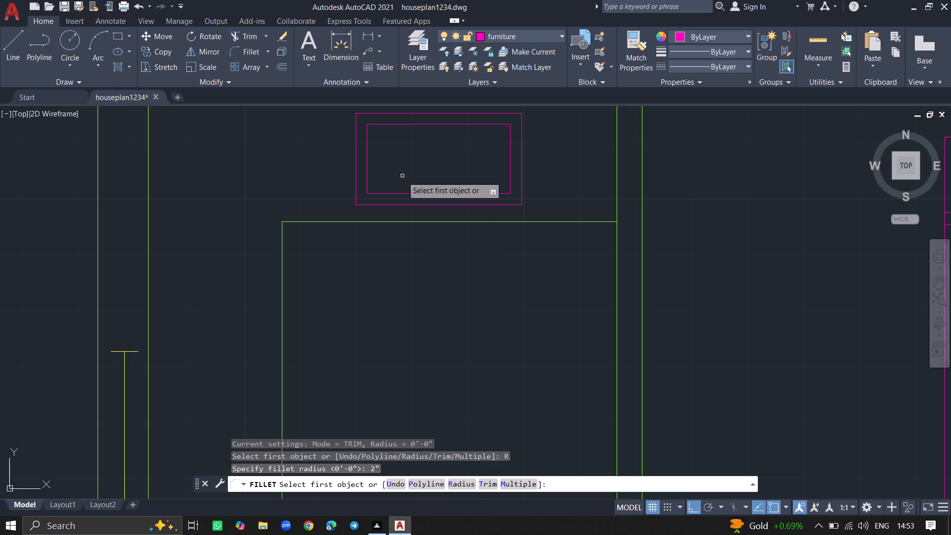
left_click(396, 194)
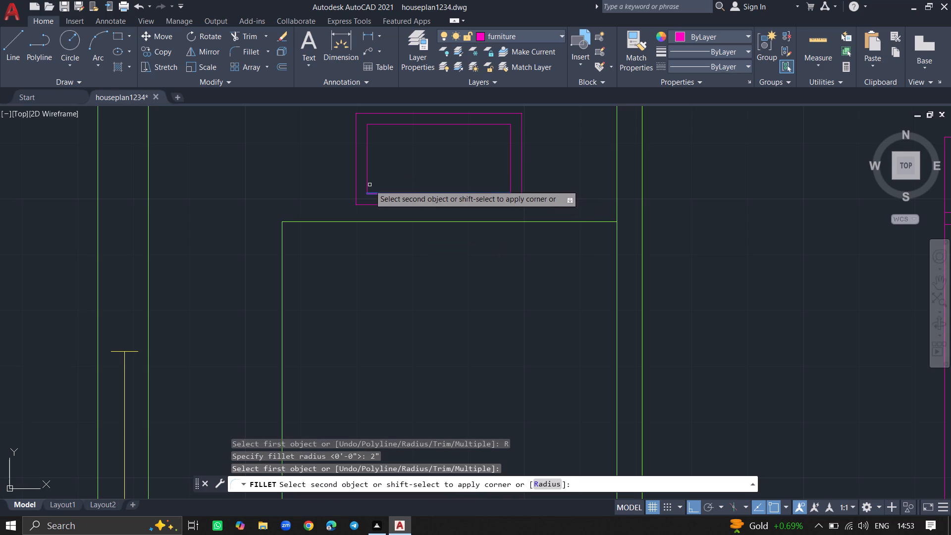
left_click(368, 184)
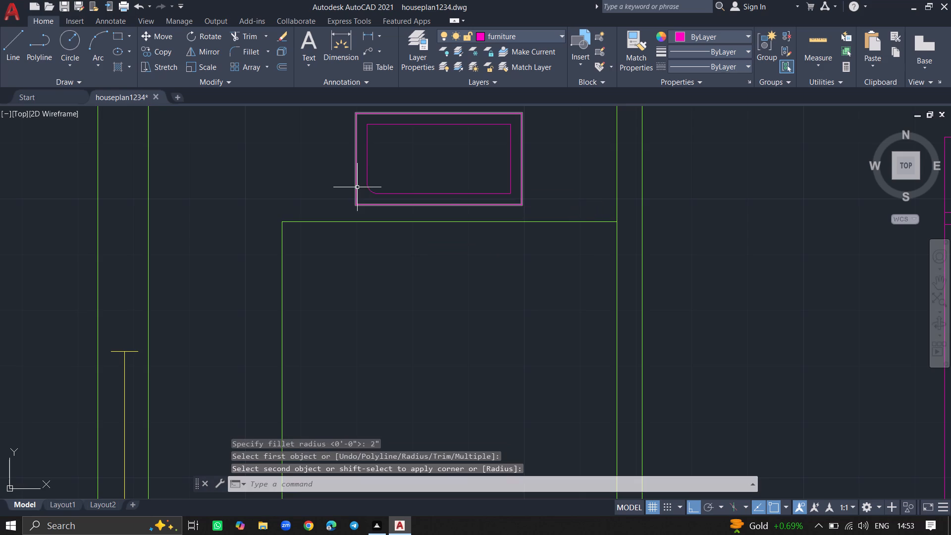
key("space")
left_click(357, 187)
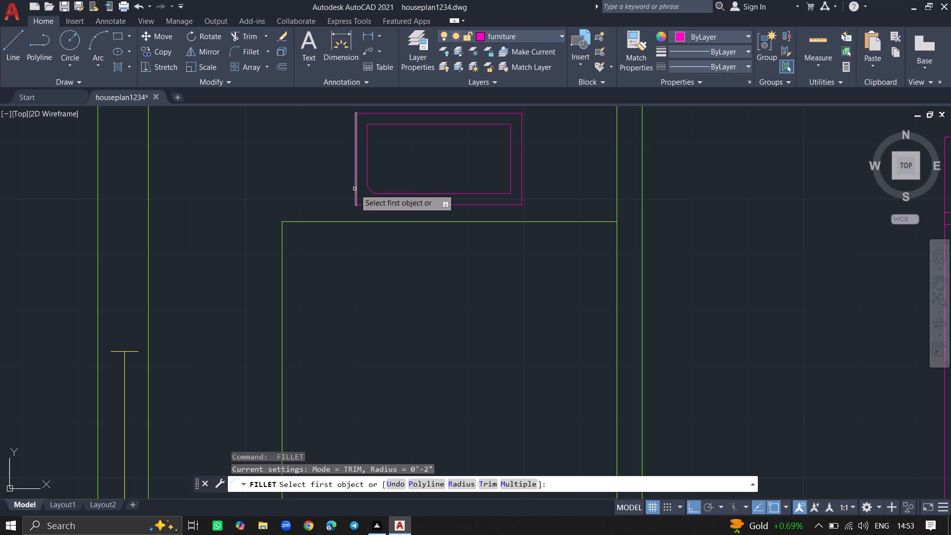
left_click(355, 189)
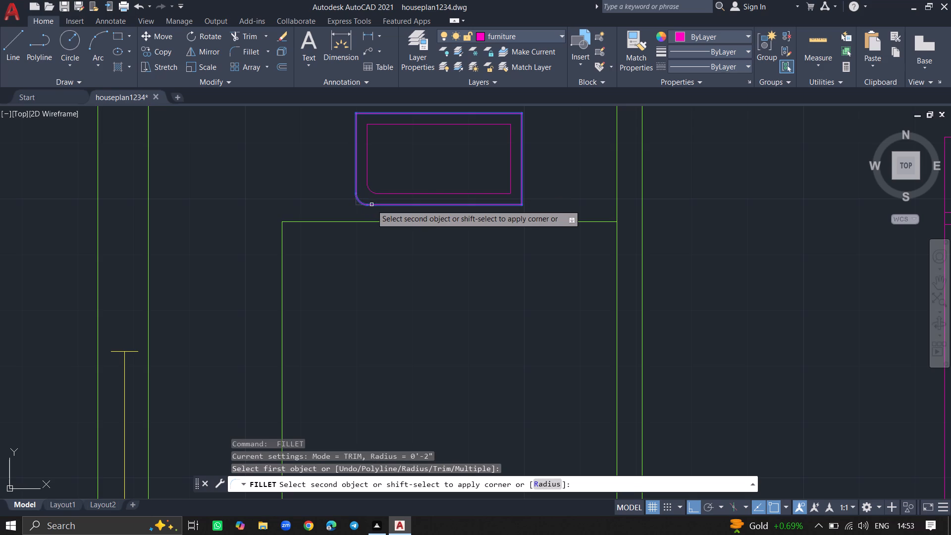
left_click(371, 205)
Fillet the southeast and northeast corners of both counter rectangles with the same 2" radius.
key("space")
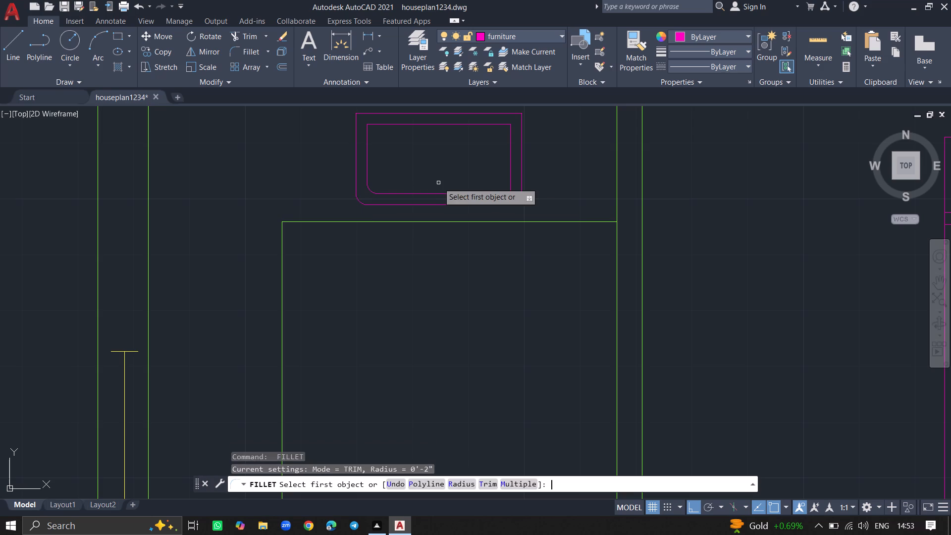
left_click(510, 170)
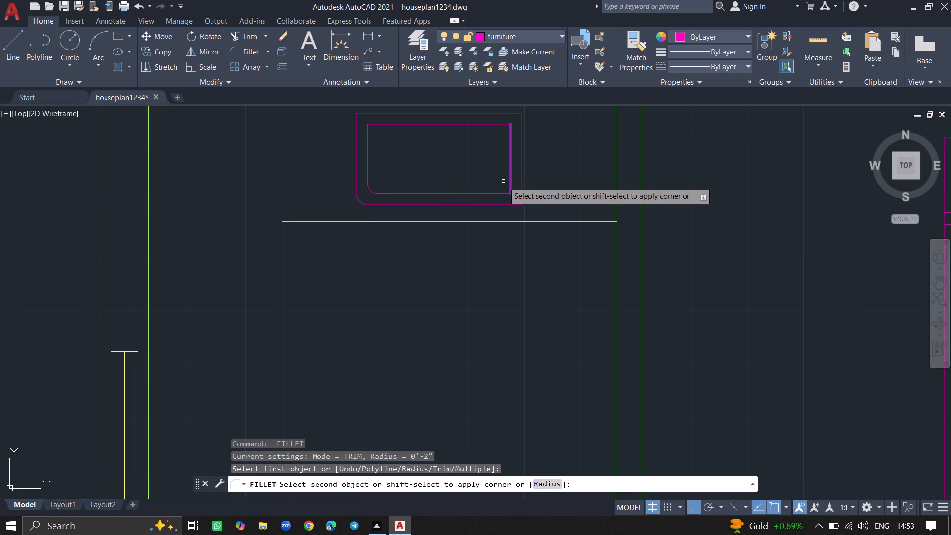
left_click(498, 192)
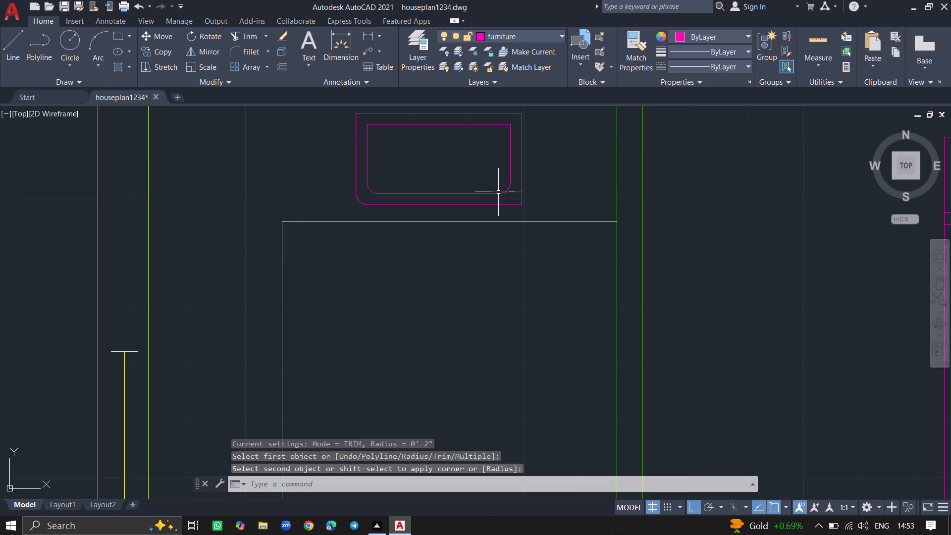
key("space")
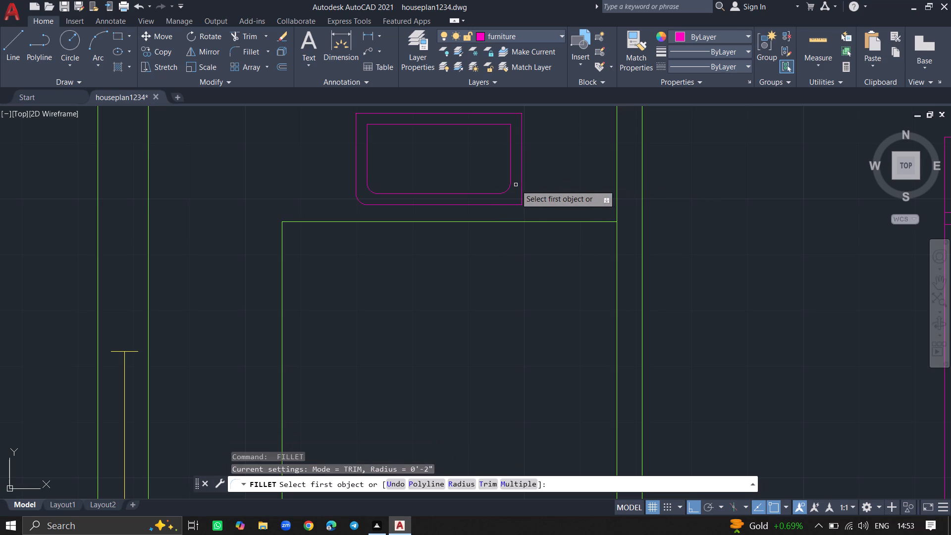
left_click(521, 181)
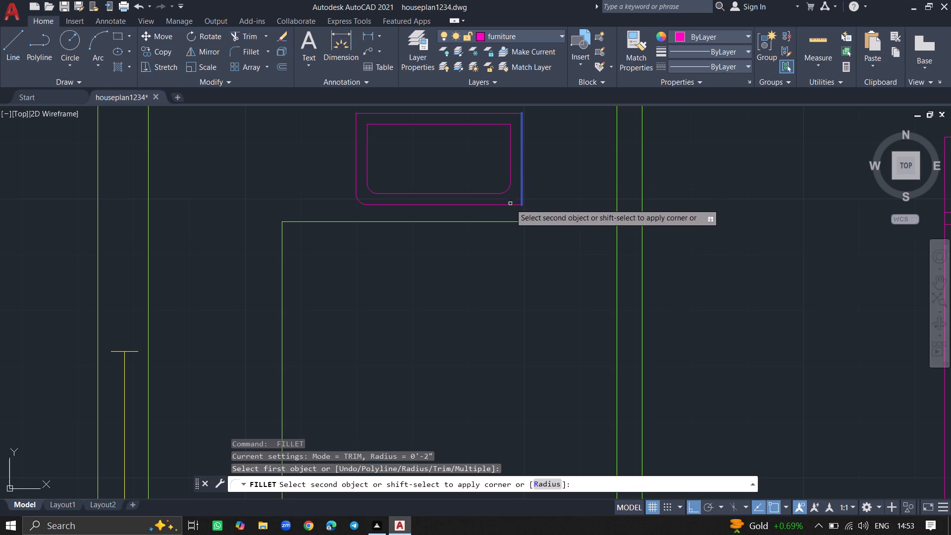
left_click(510, 205)
key("space")
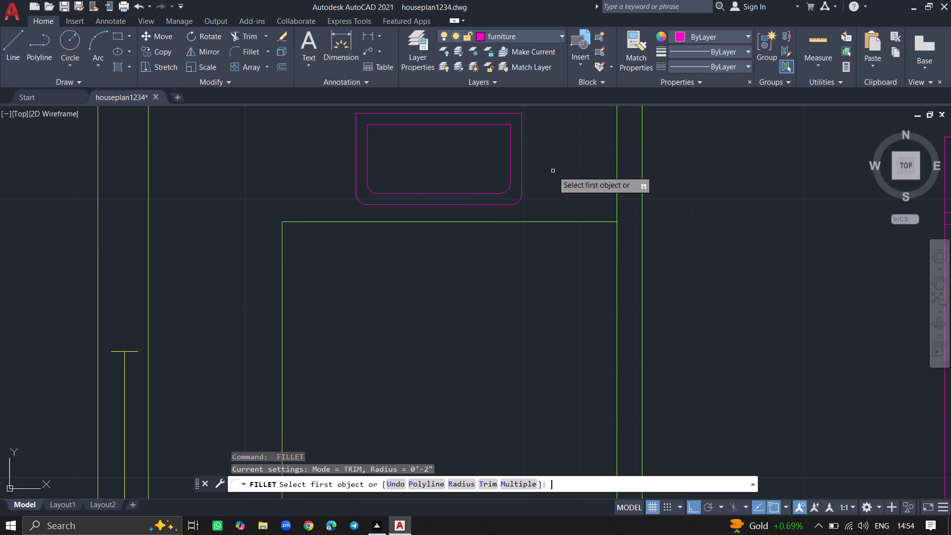
left_click(522, 123)
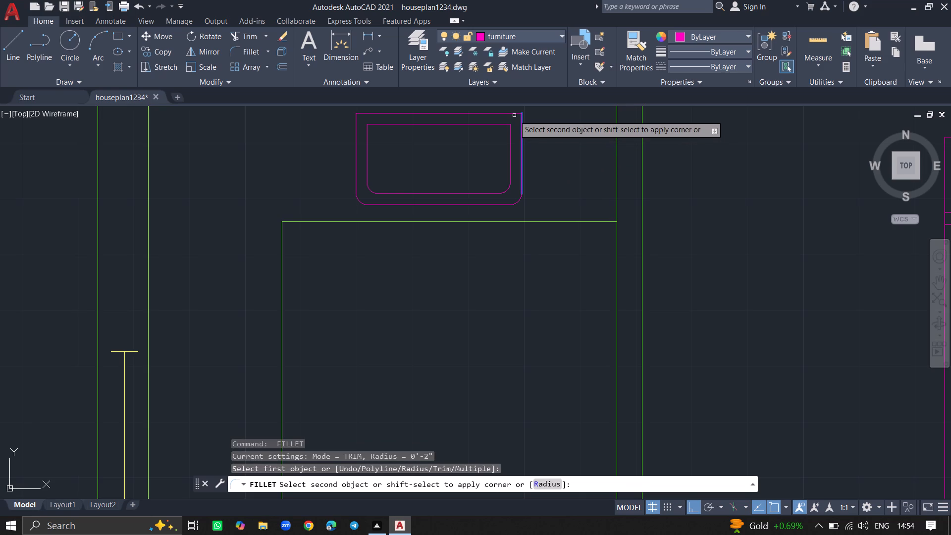
left_click(514, 113)
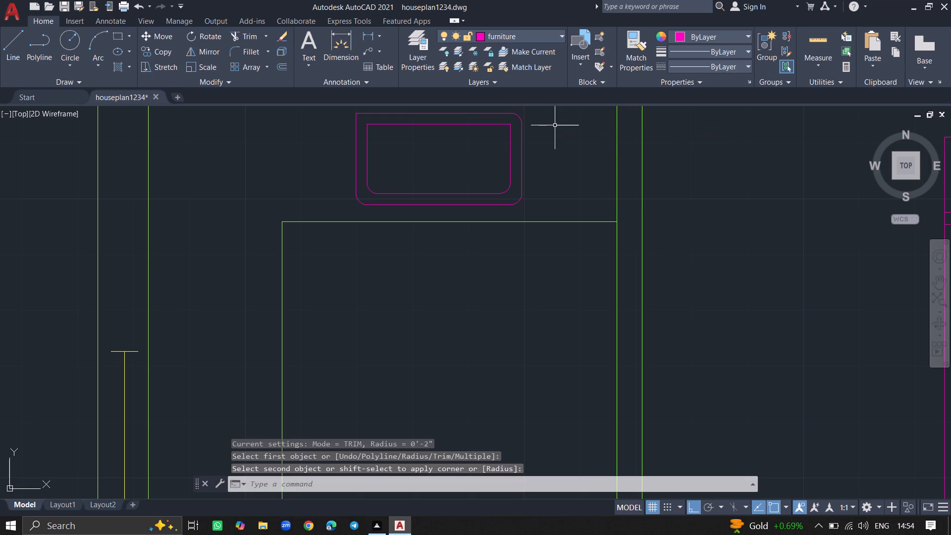
key("space")
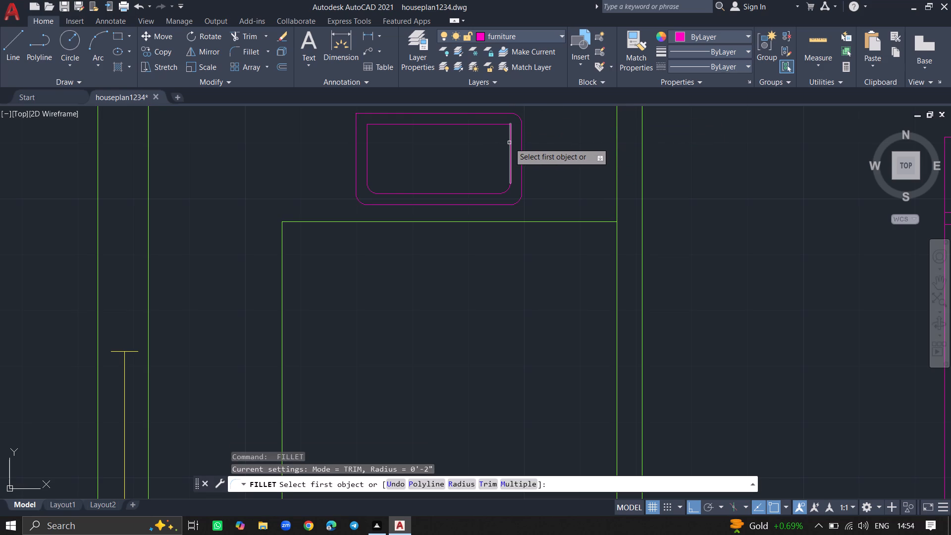
left_click(510, 143)
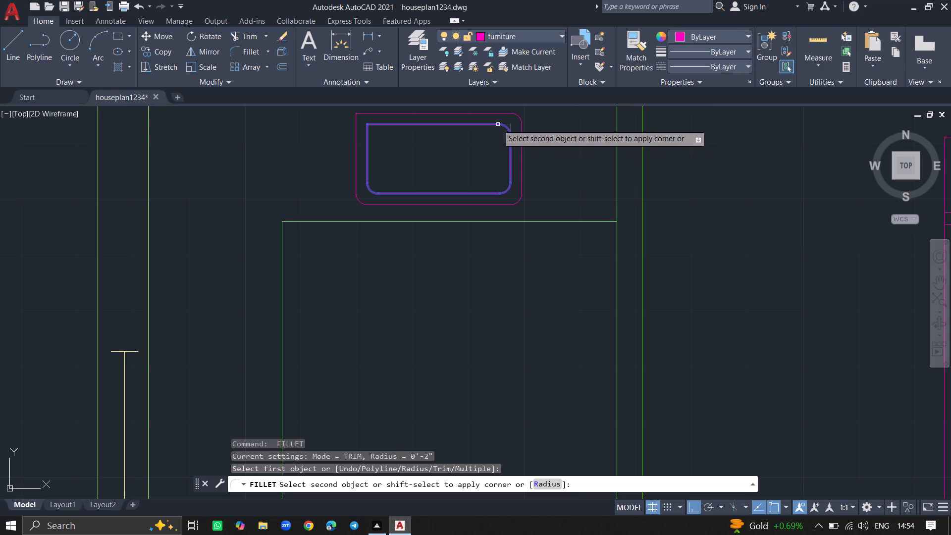
left_click(498, 124)
Fillet the northwest corners of the outer and inner counter rectangles with the 2" radius.
key("space")
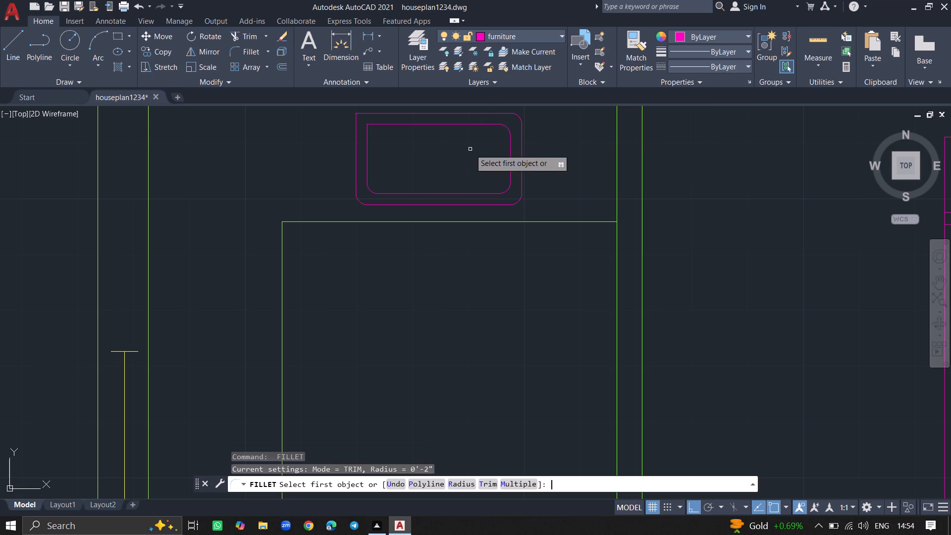
left_click(356, 152)
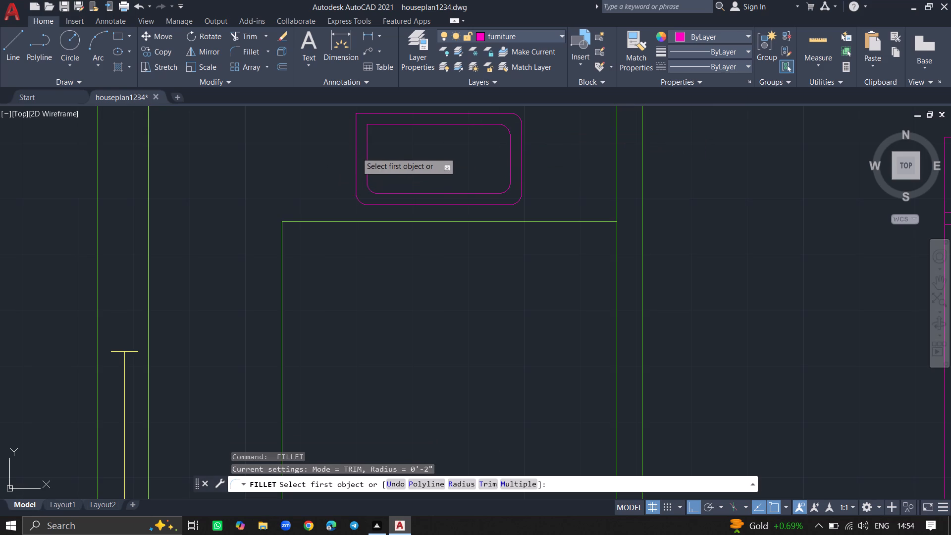
left_click(364, 113)
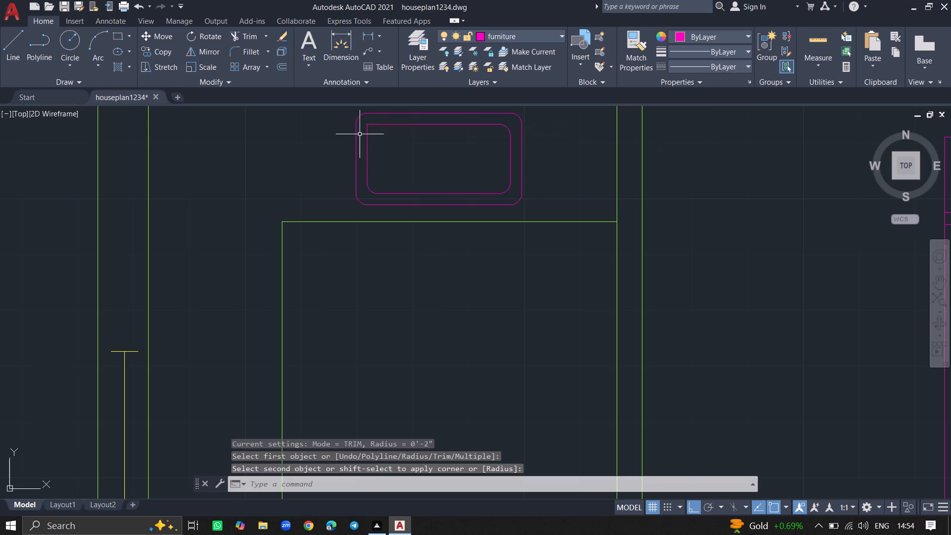
key("space")
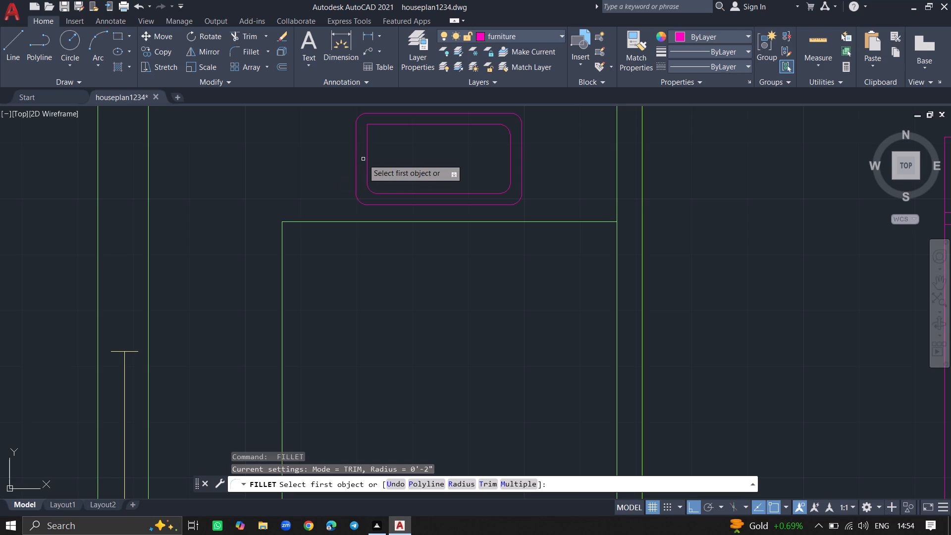
left_click(368, 159)
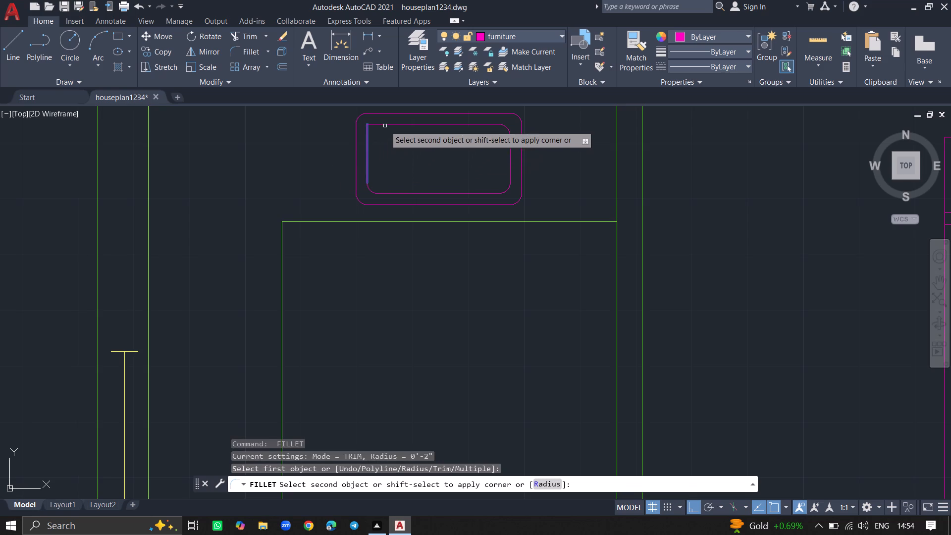
left_click(385, 125)
key("Return")
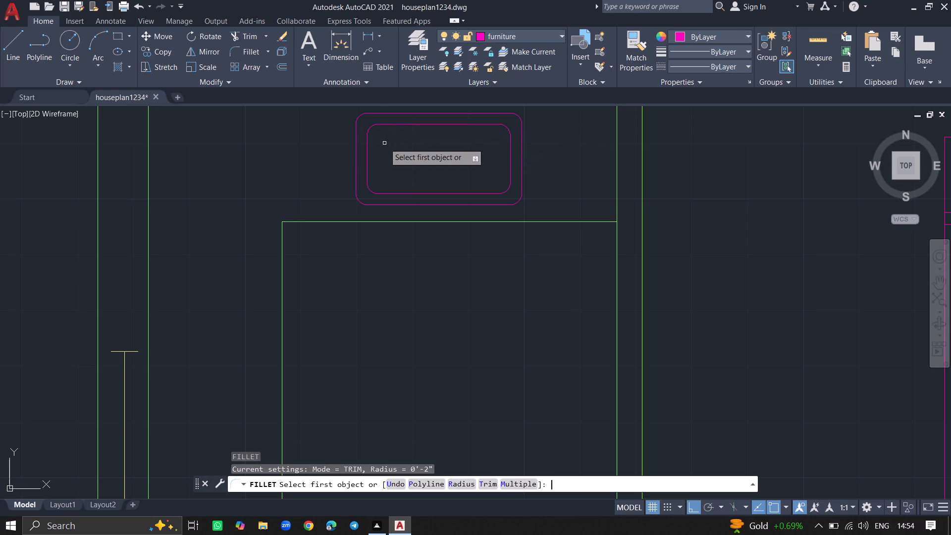
Draw a vertical divider line between the north and south edge midpoints of the fixture's inner rounded rectangle.
key("Escape")
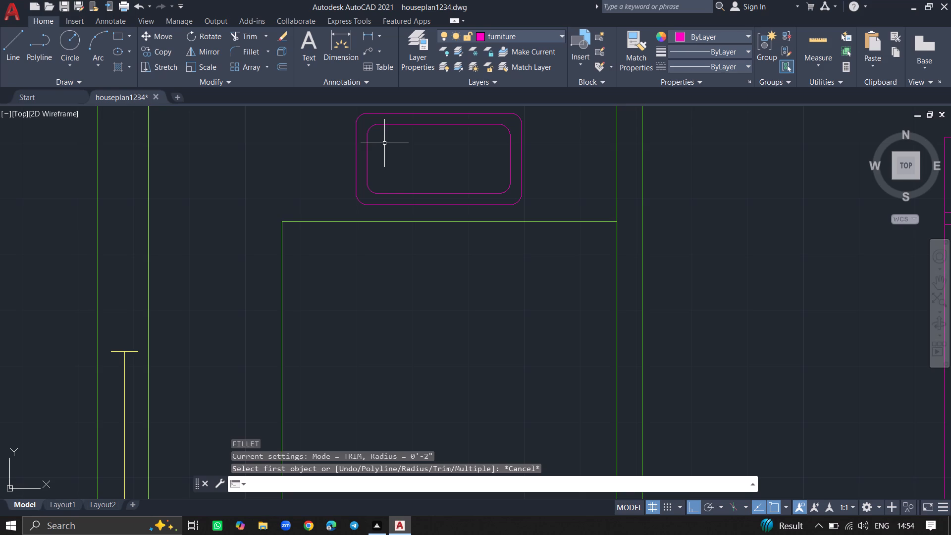
key("l")
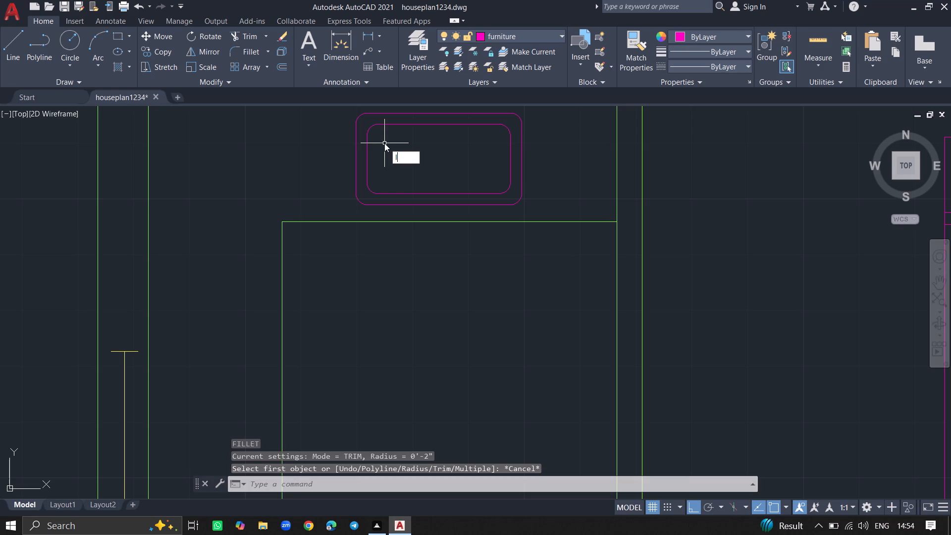
key("Return")
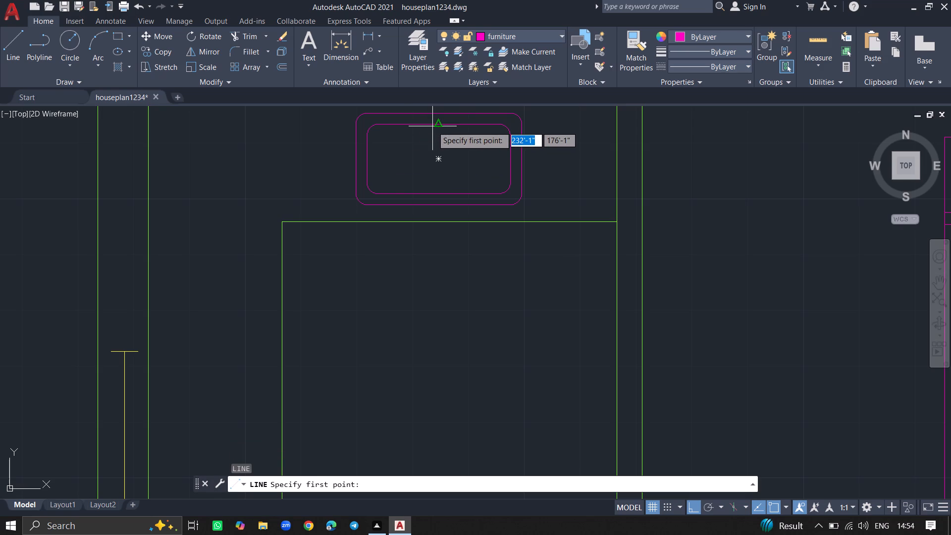
left_click(437, 124)
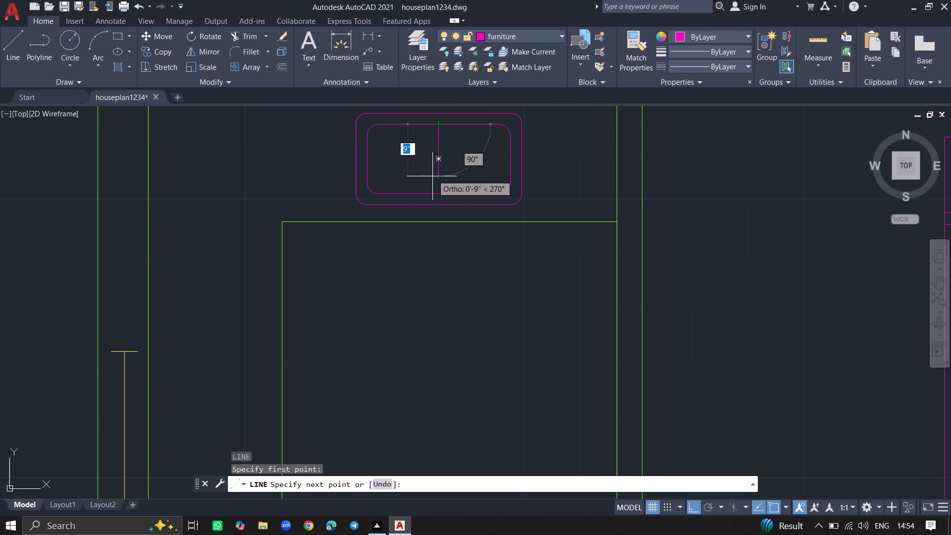
left_click(439, 192)
key("Return")
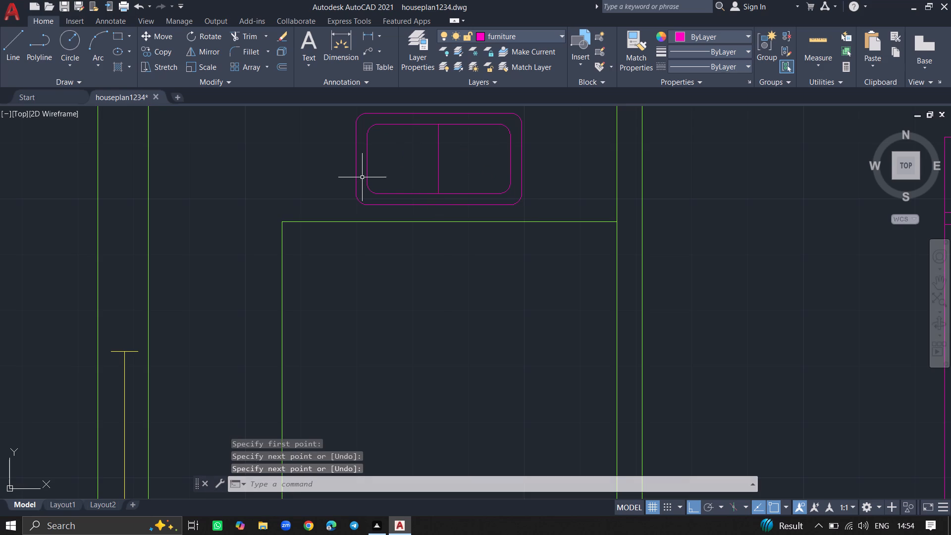
Draw a horizontal line from the inner rectangle's west edge midpoint to the midpoint of the vertical divider.
key("l")
key("Return")
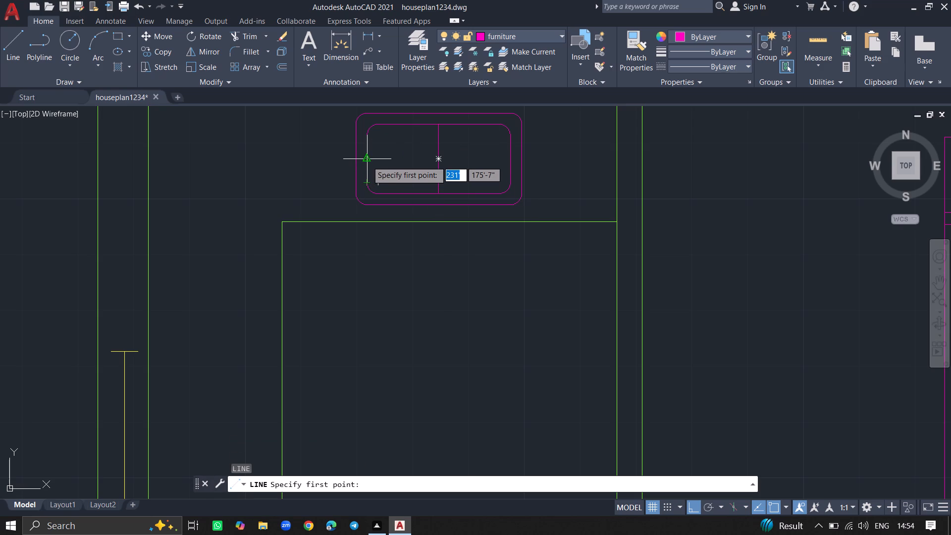
left_click(367, 161)
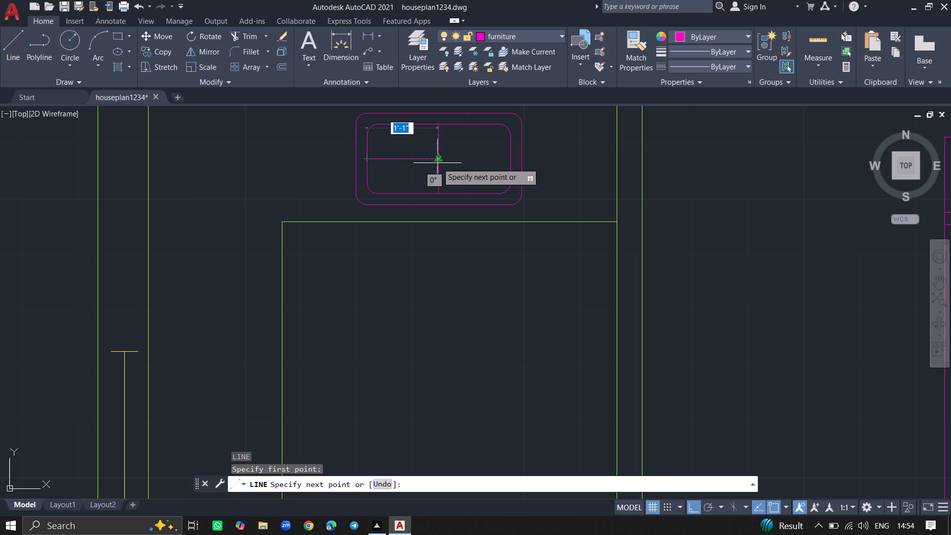
left_click(437, 162)
key("Return")
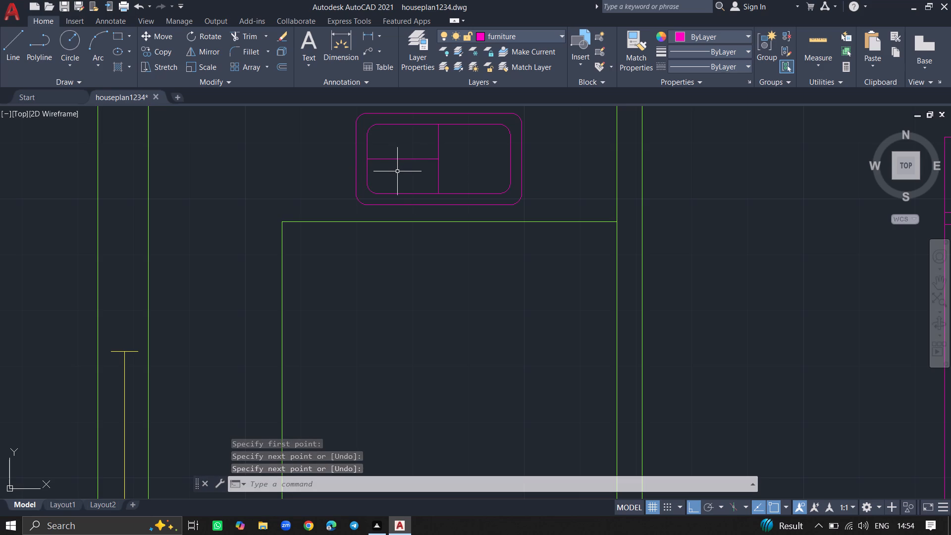
Offset the horizontal line northward three times at 2" spacing within the fixture's west half.
type("offset")
key("Return")
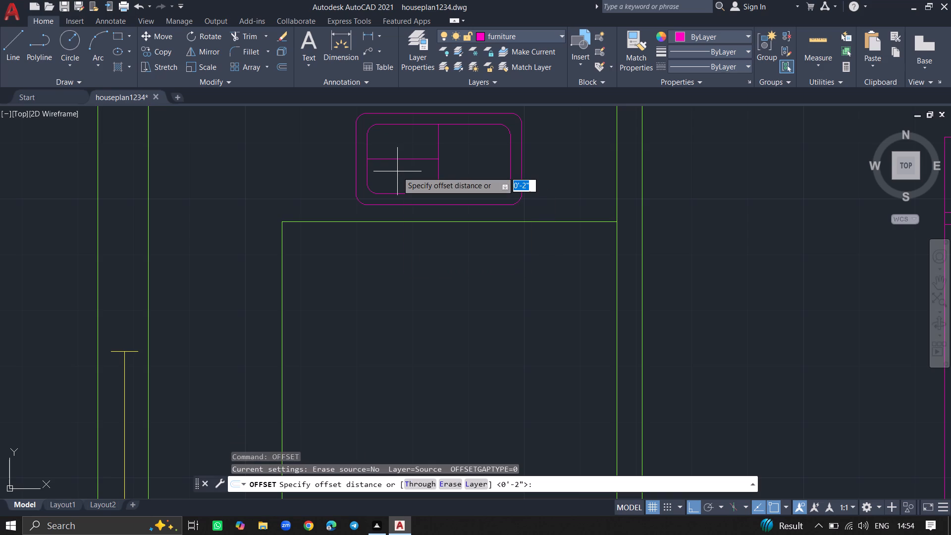
key("2")
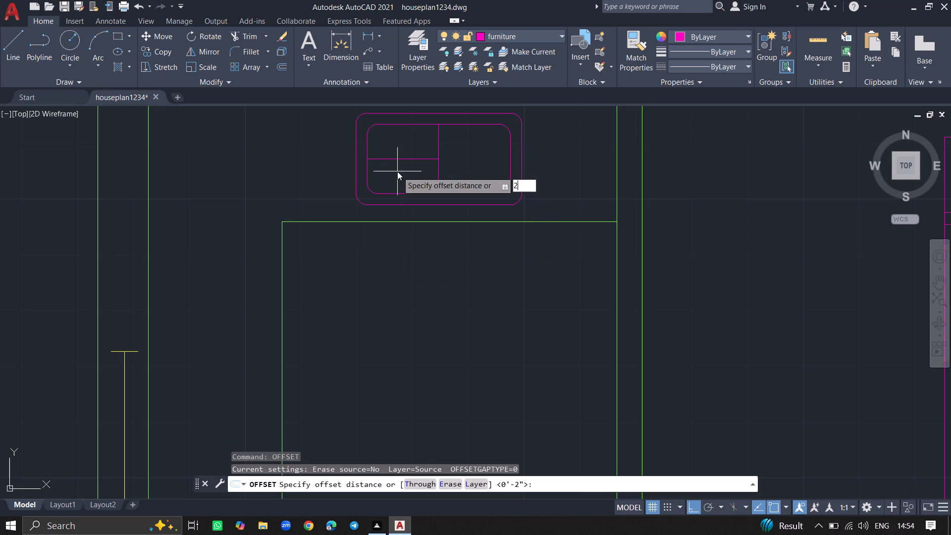
key("shift+quotedbl")
key("Return")
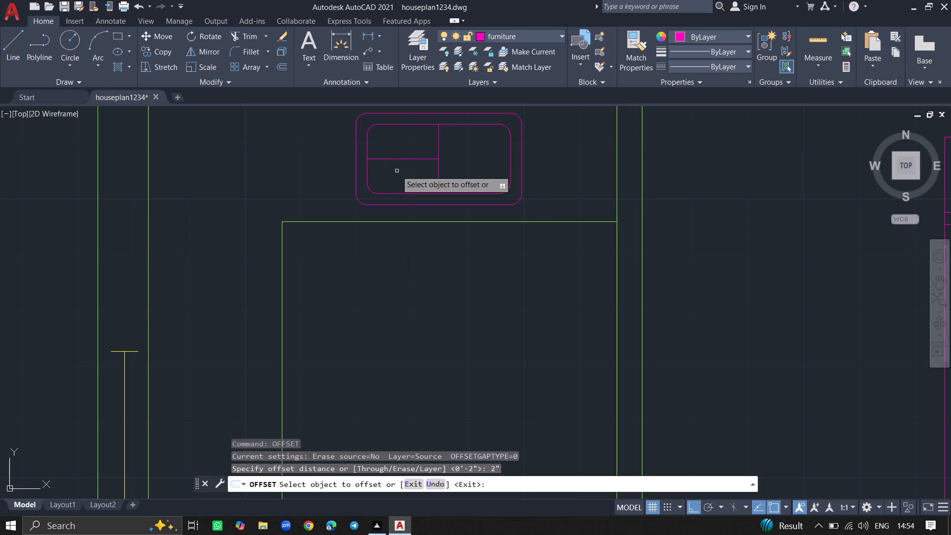
left_click(399, 159)
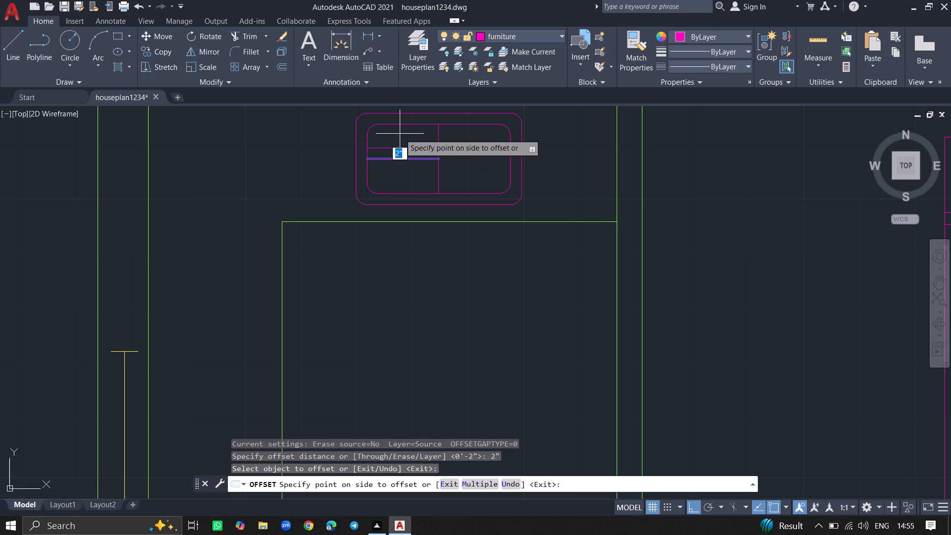
left_click(400, 134)
left_click(400, 147)
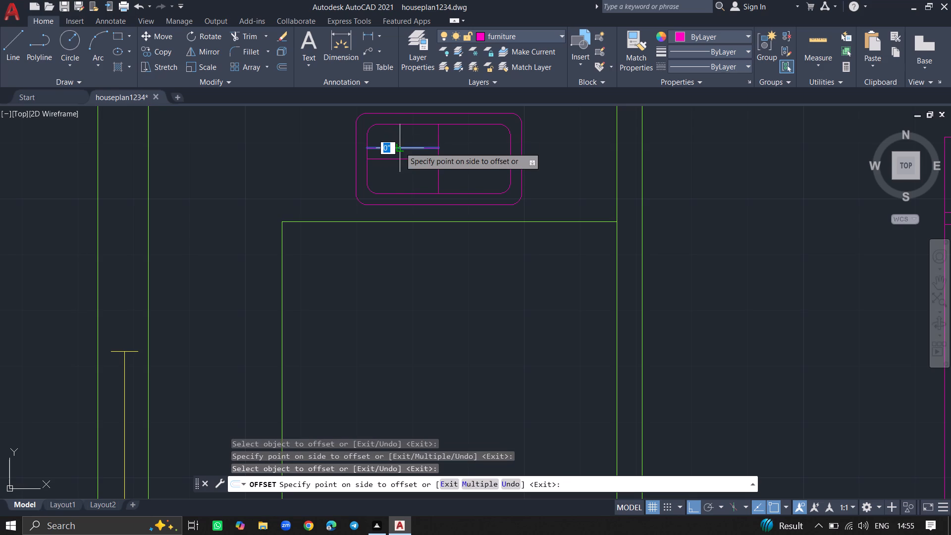
left_click(400, 136)
left_click(400, 136)
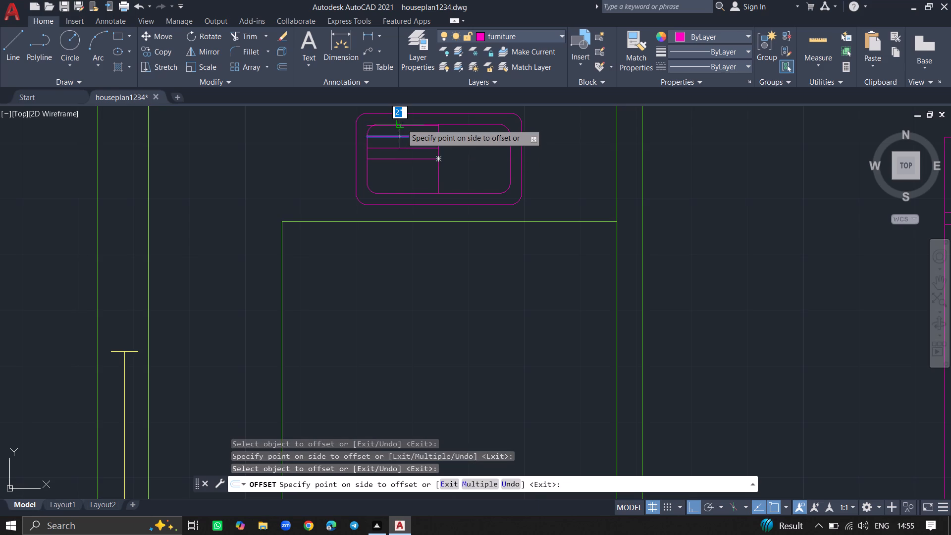
left_click(401, 124)
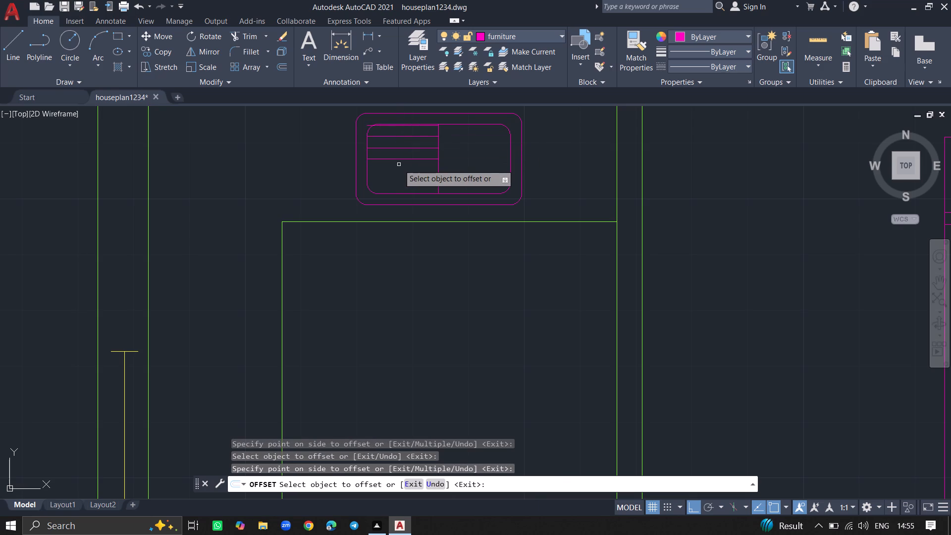
Offset the central horizontal line southward three times at the same 2" spacing.
left_click(401, 159)
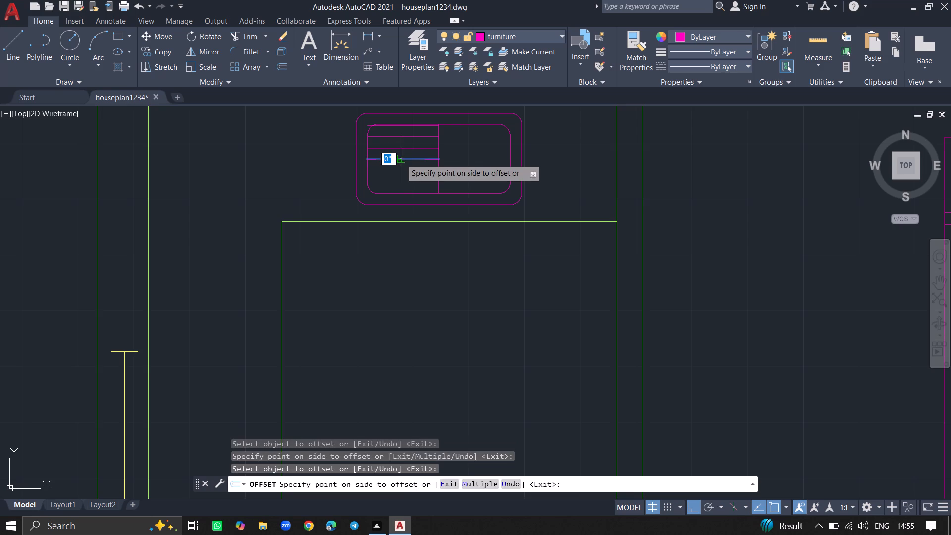
left_click(399, 178)
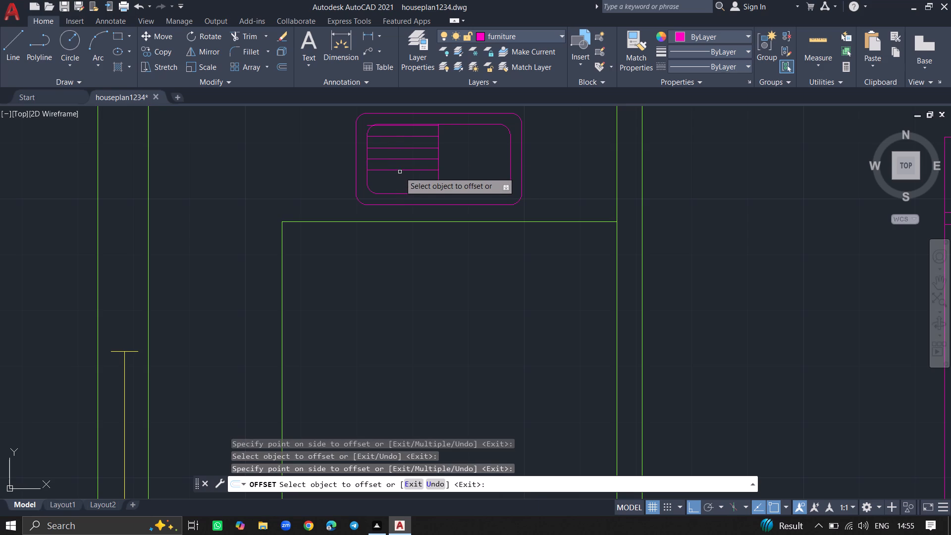
left_click(400, 171)
left_click(401, 177)
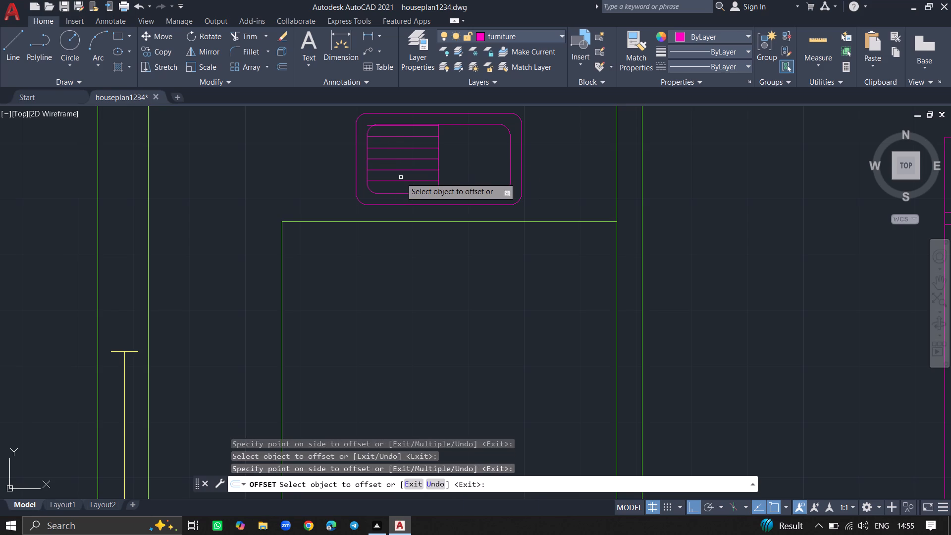
left_click(401, 182)
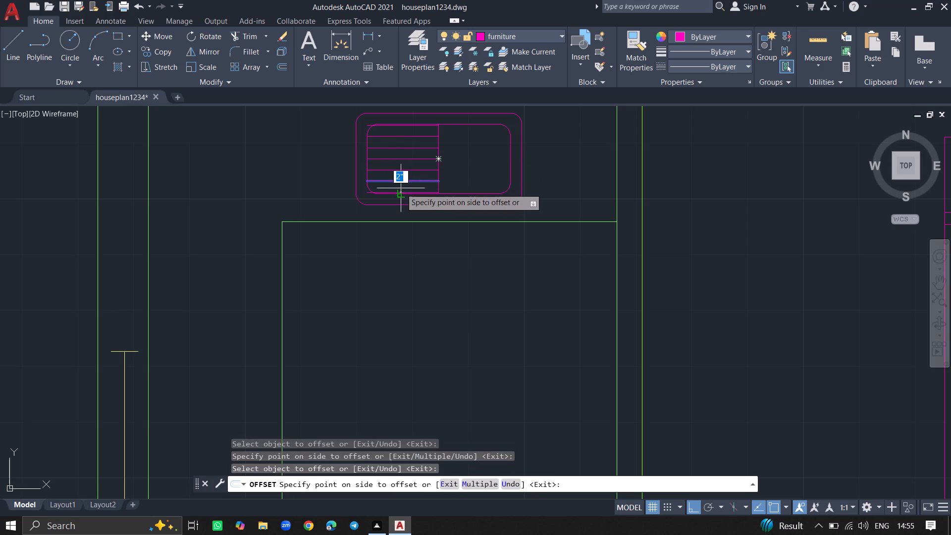
left_click(401, 188)
key("Return")
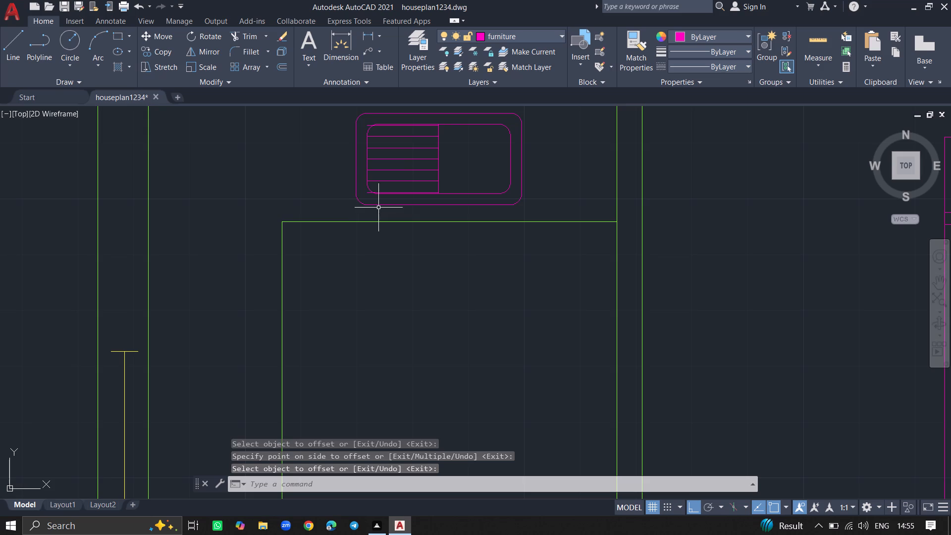
Trim the west ends of the southernmost and northernmost slat lines where they overhang the inner rounded corners.
scroll(377, 205, "up", 1, "ctrl")
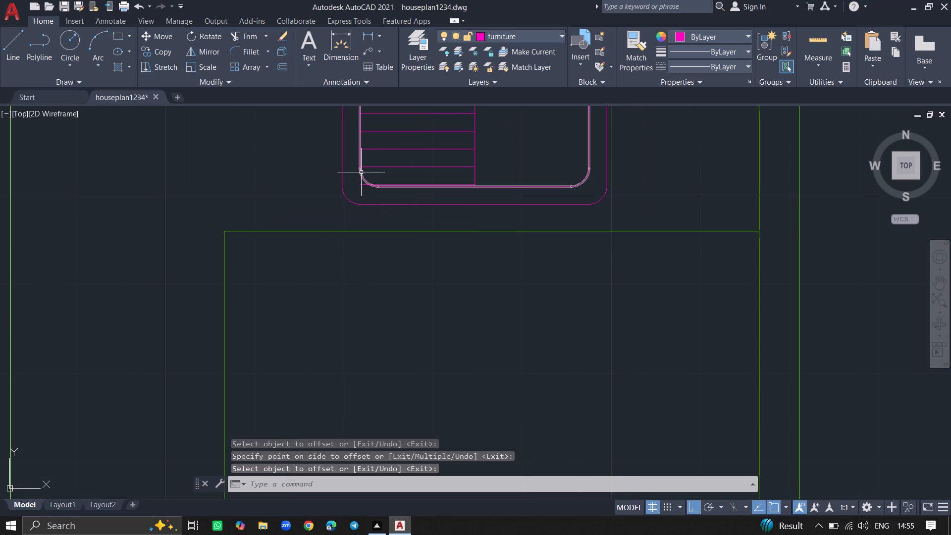
scroll(361, 172, "up", 5, "ctrl")
type("trim")
key("Return")
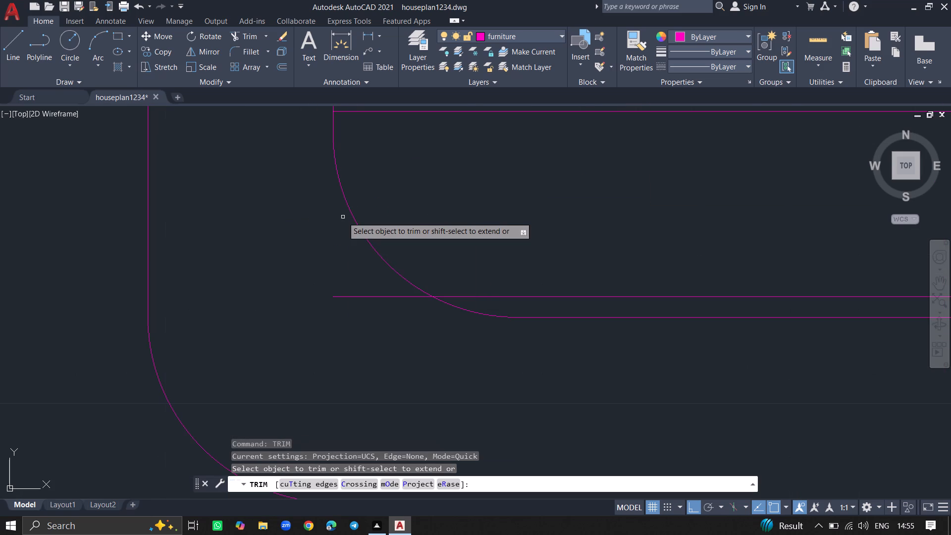
left_click(371, 296)
scroll(372, 297, "down", 3, "ctrl")
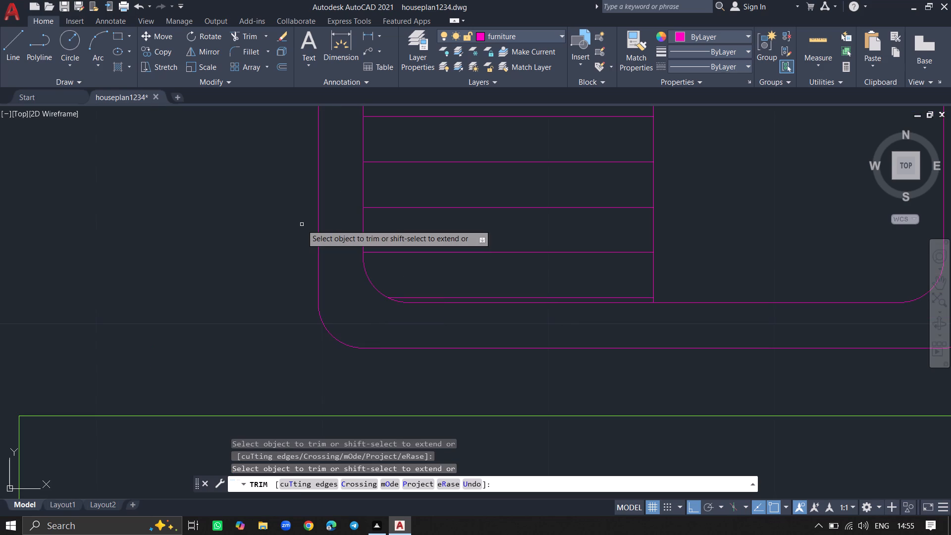
scroll(334, 236, "down", 6, "ctrl")
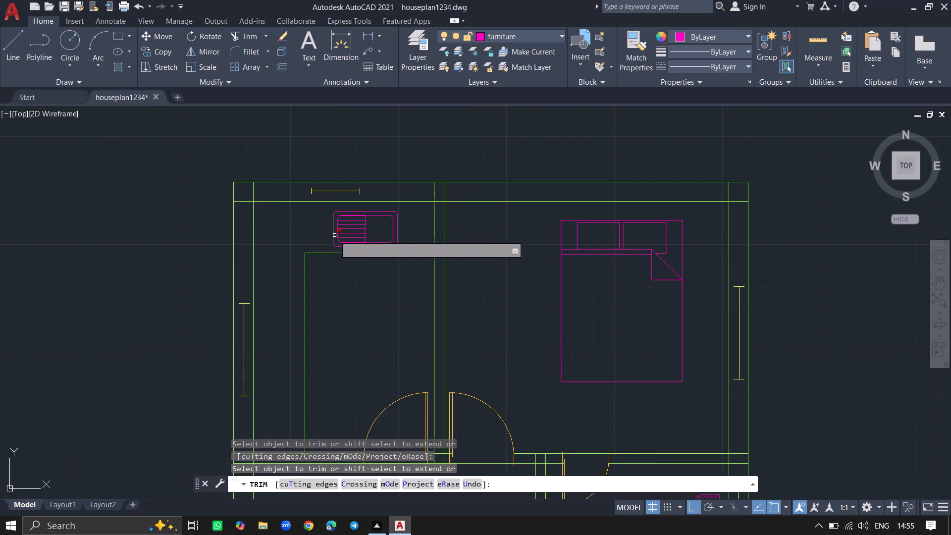
scroll(332, 215, "up", 10, "ctrl")
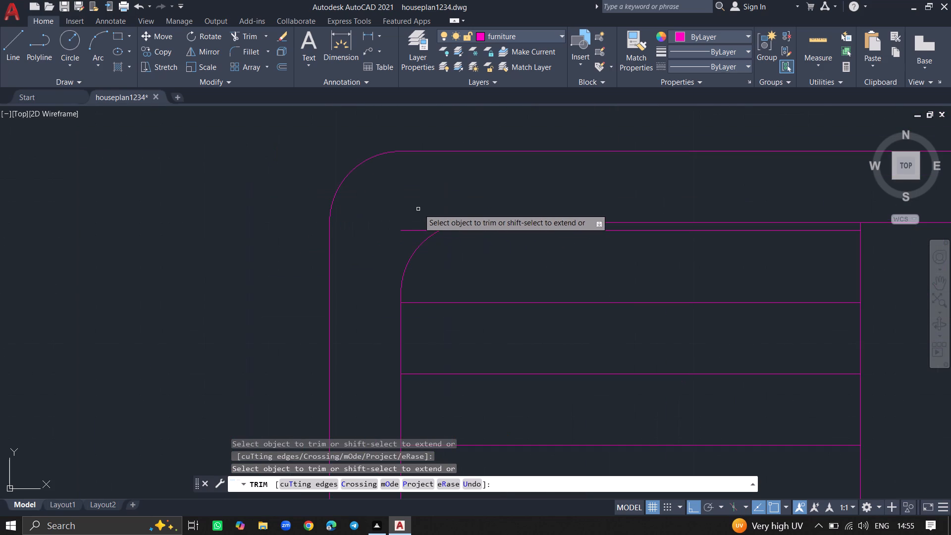
left_click(414, 231)
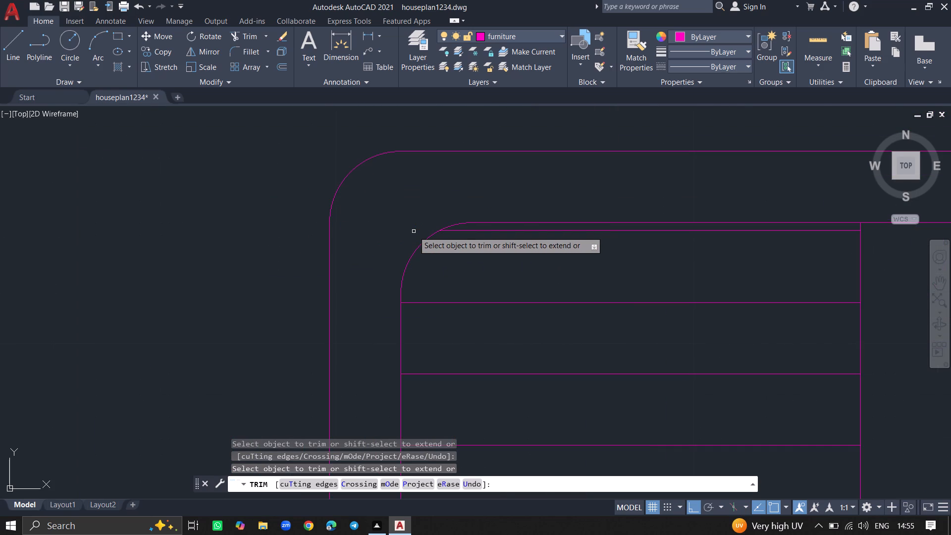
key("Return")
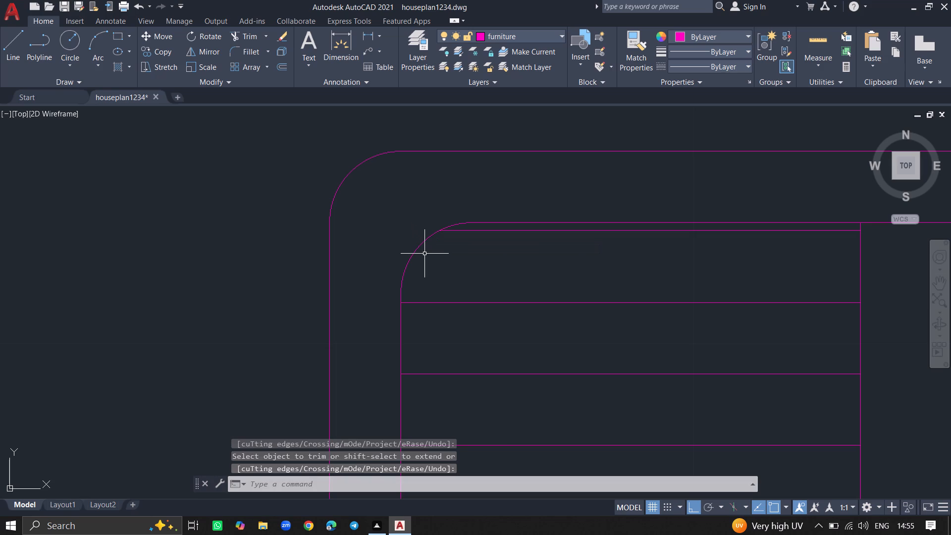
Draw a circle of about 2" radius at the middle of the fixture's east half.
scroll(424, 254, "down", 4, "ctrl")
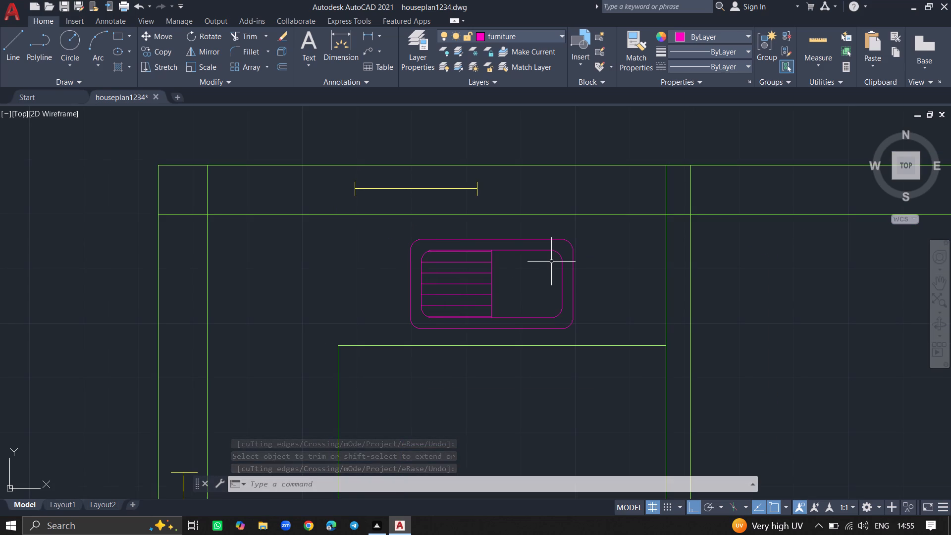
key("c")
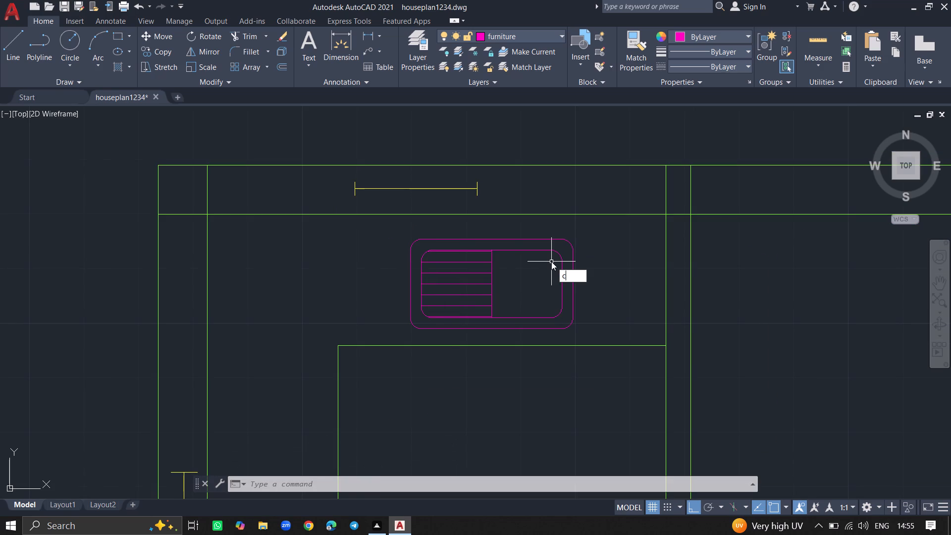
key("Return")
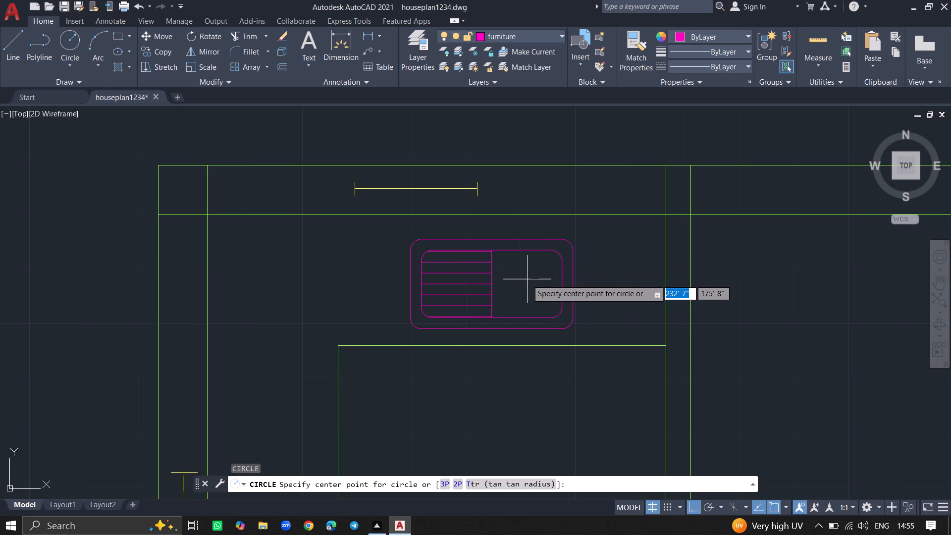
left_click(527, 283)
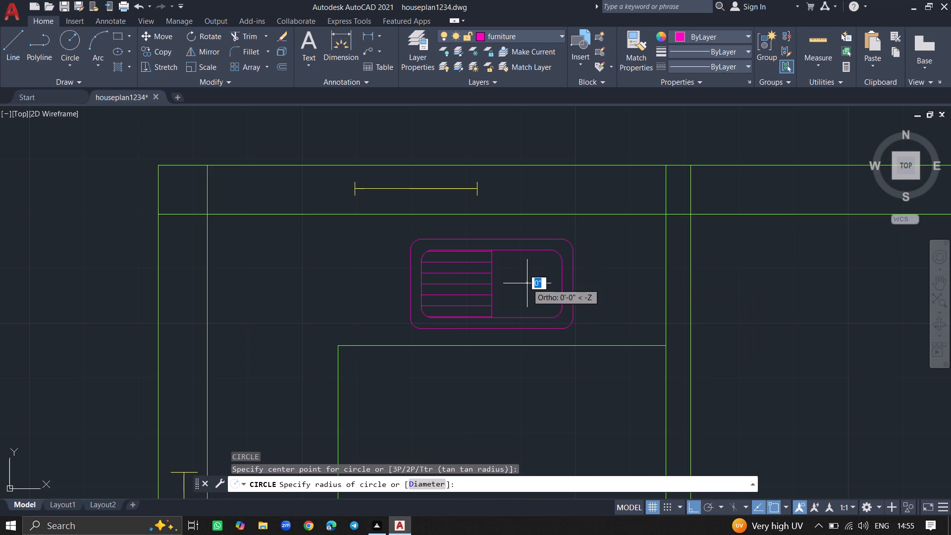
left_click(526, 275)
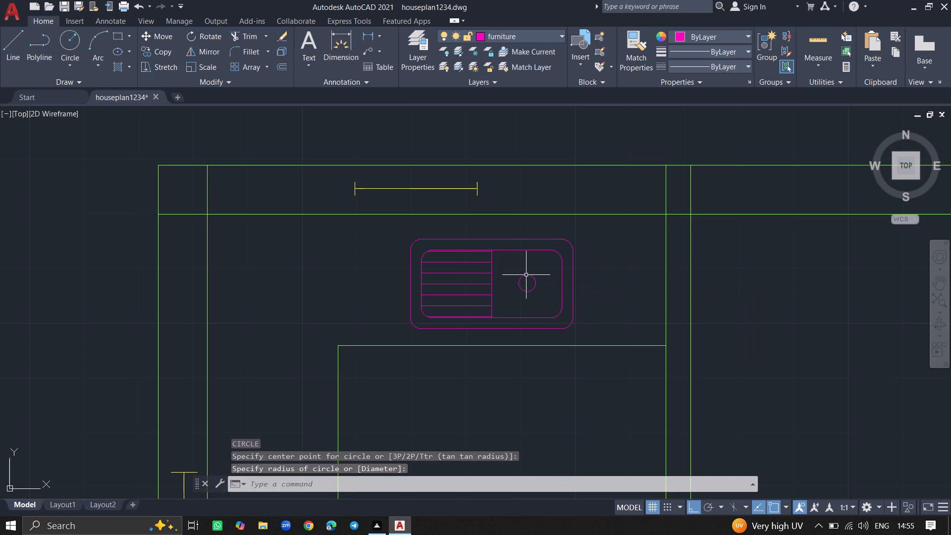
Draw a small concentric circle inside the drain circle in the sink's east half.
key("c")
key("Return")
scroll(527, 287, "up", 5, "ctrl")
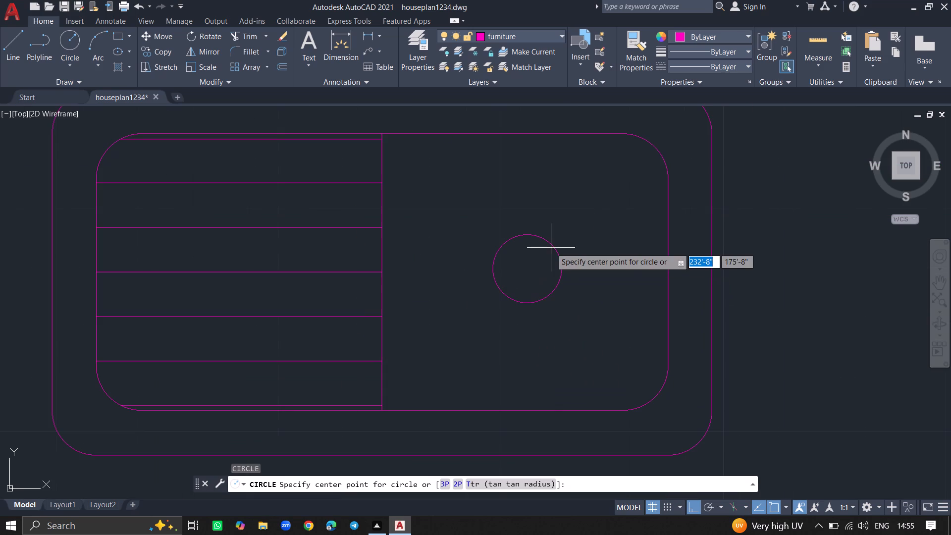
left_click(529, 266)
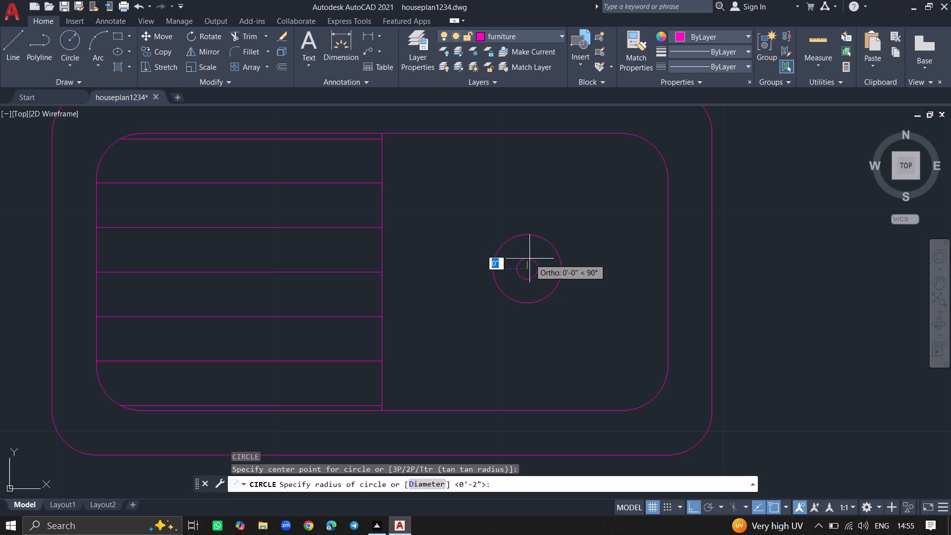
left_click(529, 259)
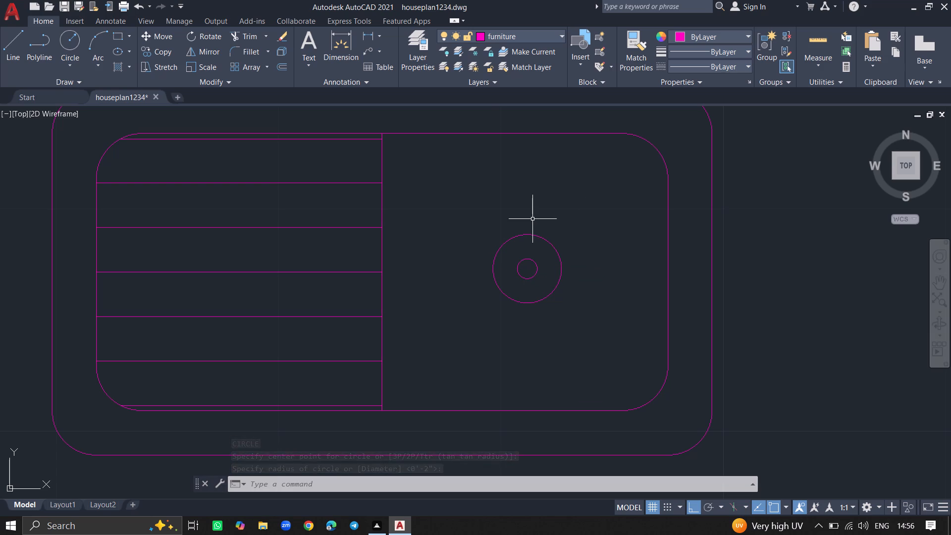
Draw a rectangle about 8" by 2" on the sink's north rim, between the outer and inner outlines north of the drain.
scroll(532, 219, "down", 2, "ctrl")
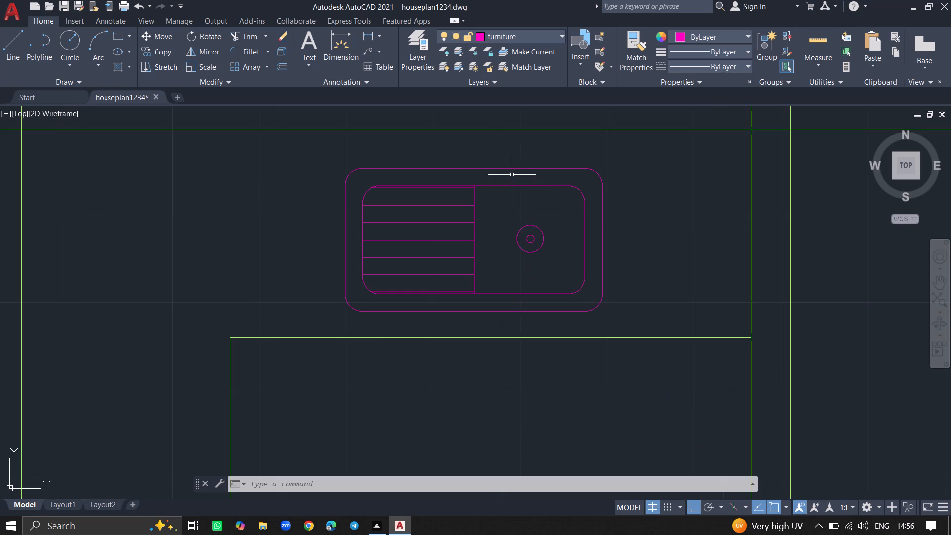
type("rec")
key("Return")
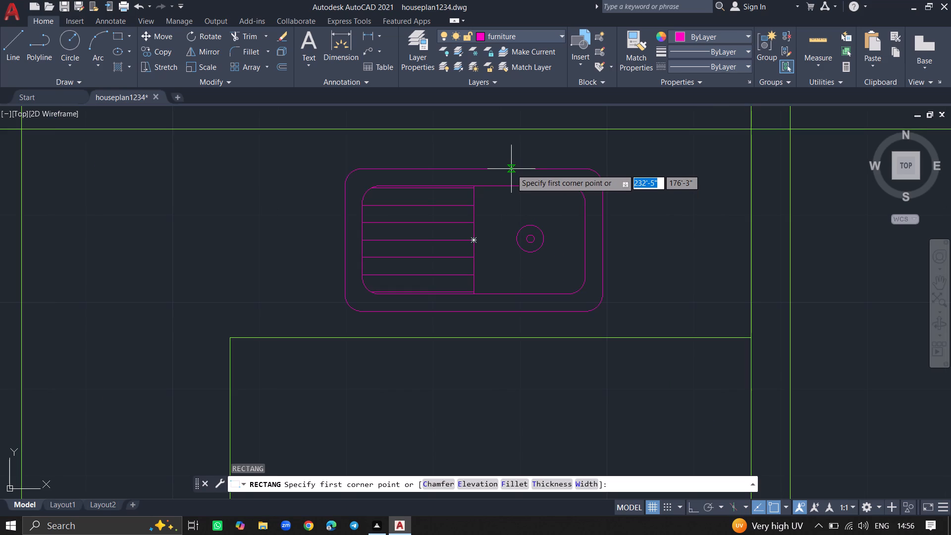
left_click(499, 169)
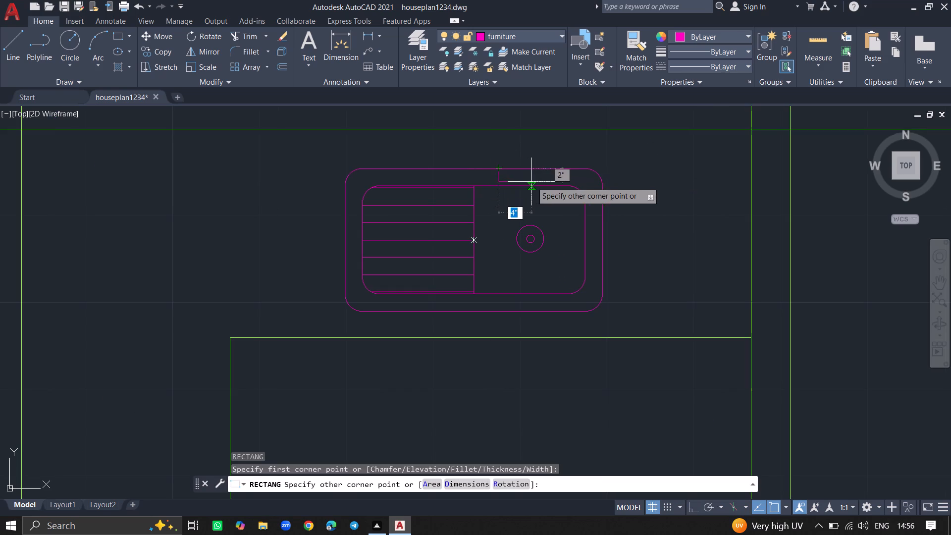
left_click(566, 188)
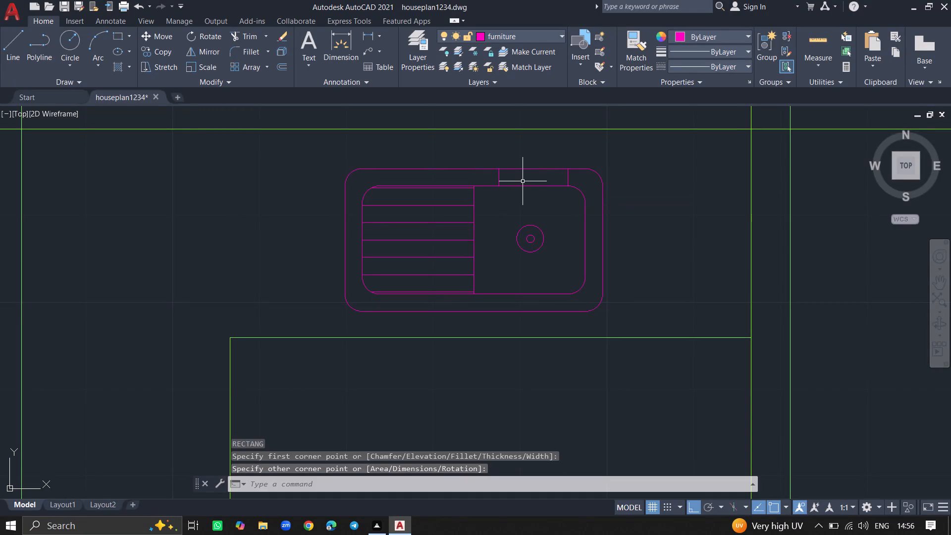
Draw a narrow faucet rectangle starting inside the north rim rectangle and extending south toward the drain.
scroll(523, 181, "up", 3, "ctrl")
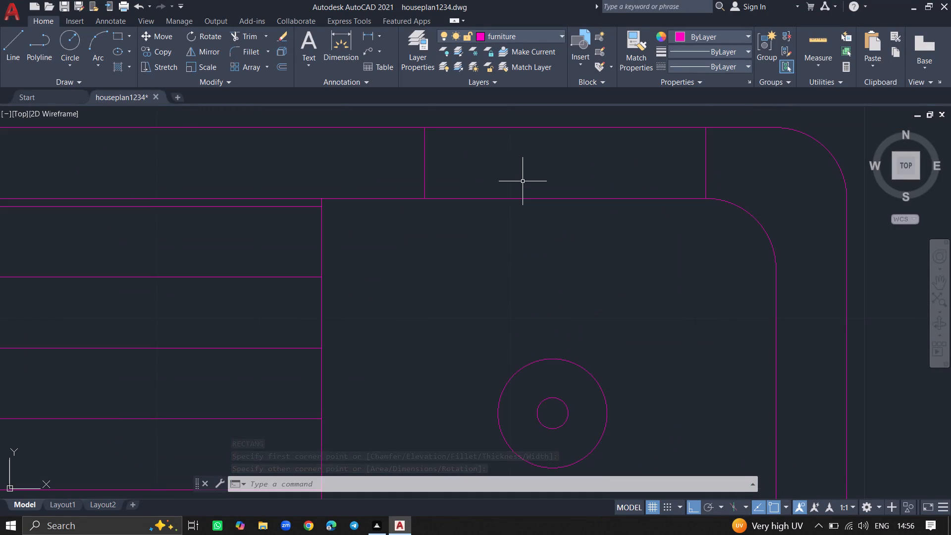
type("rec")
key("Return")
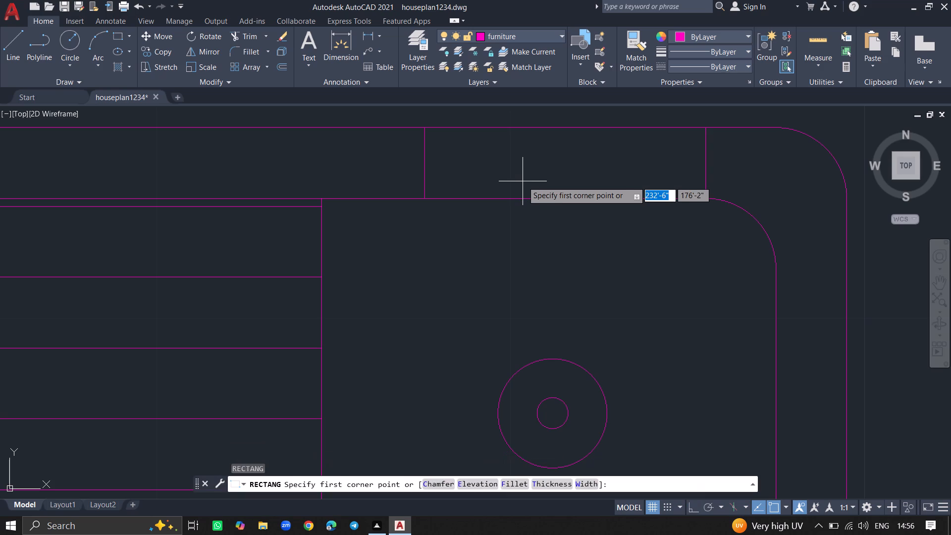
left_click(549, 157)
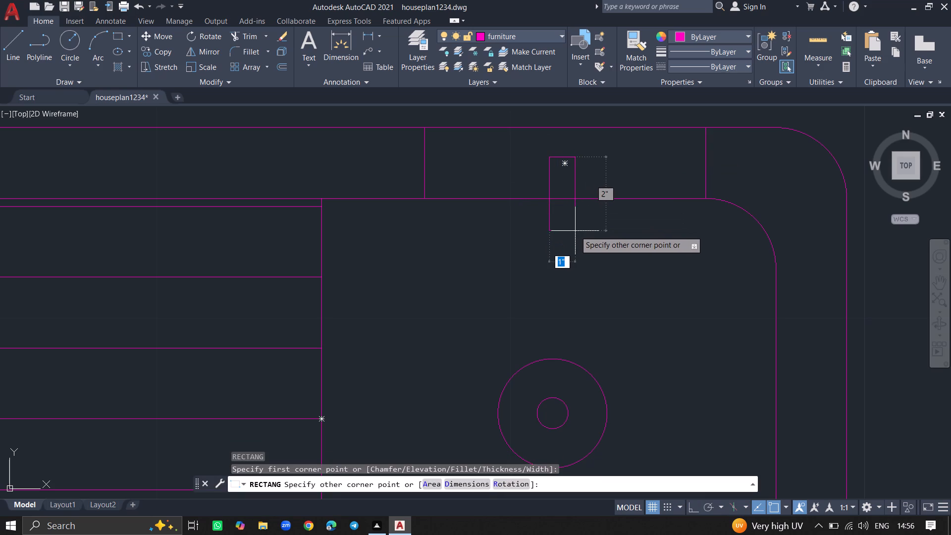
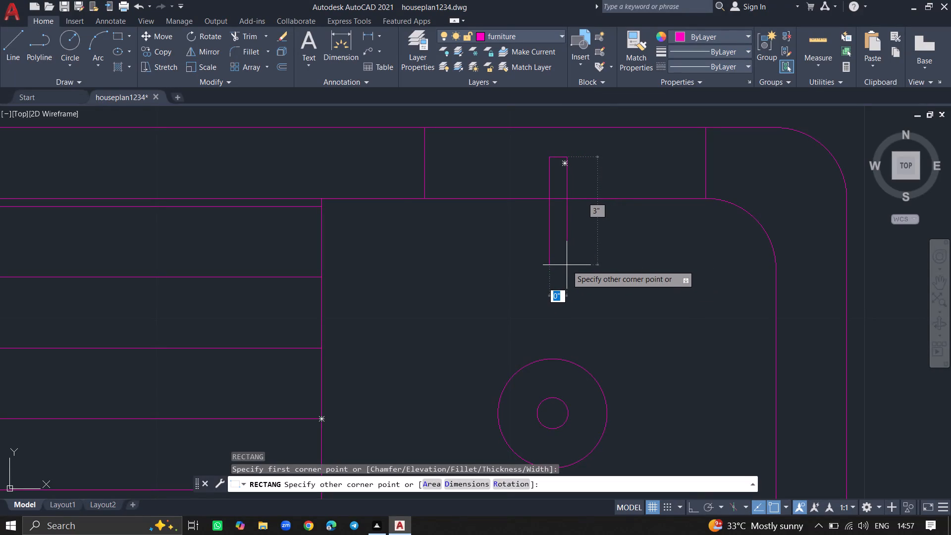
Abandon the unfinished rectangle and browse the DesignCenter sample folders through to the Home - Space Planner.dwg blocks.
key("Escape")
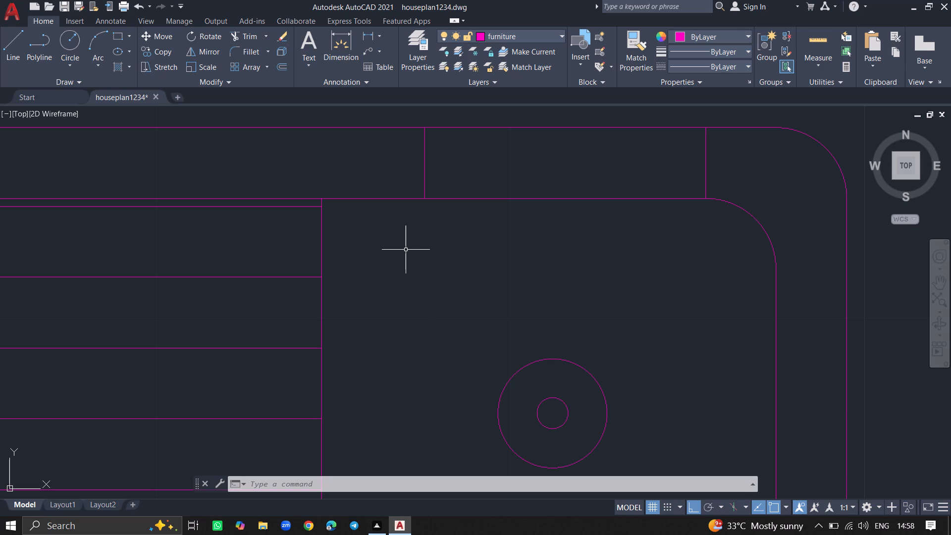
key("ctrl+2")
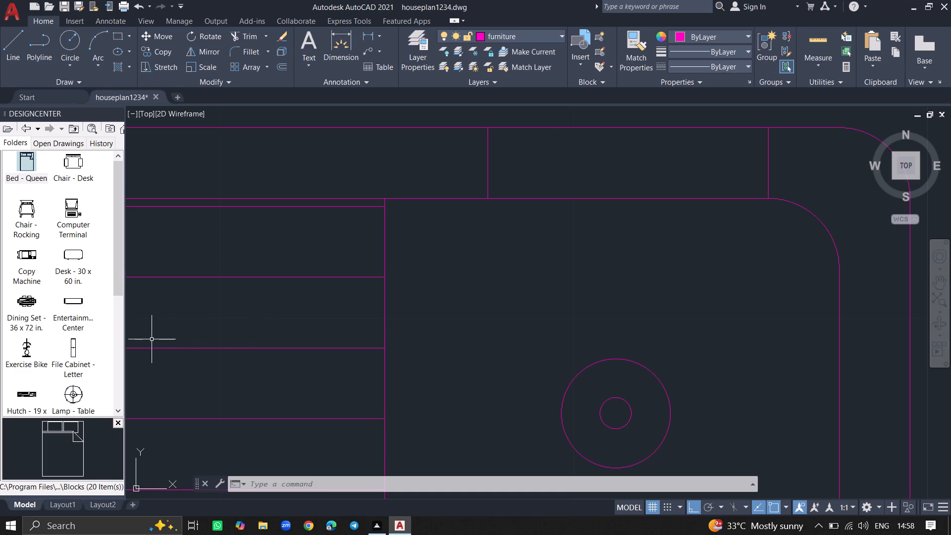
left_click(121, 335)
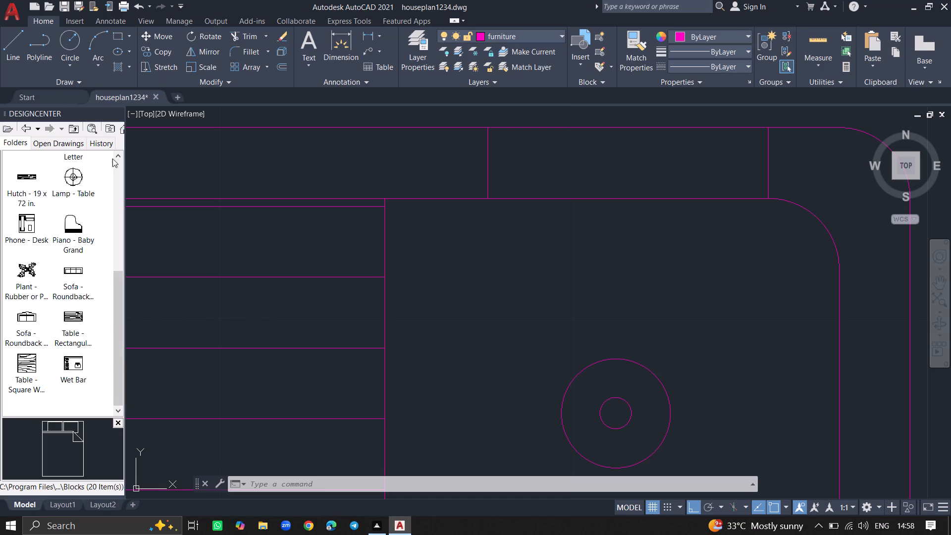
left_click(123, 129)
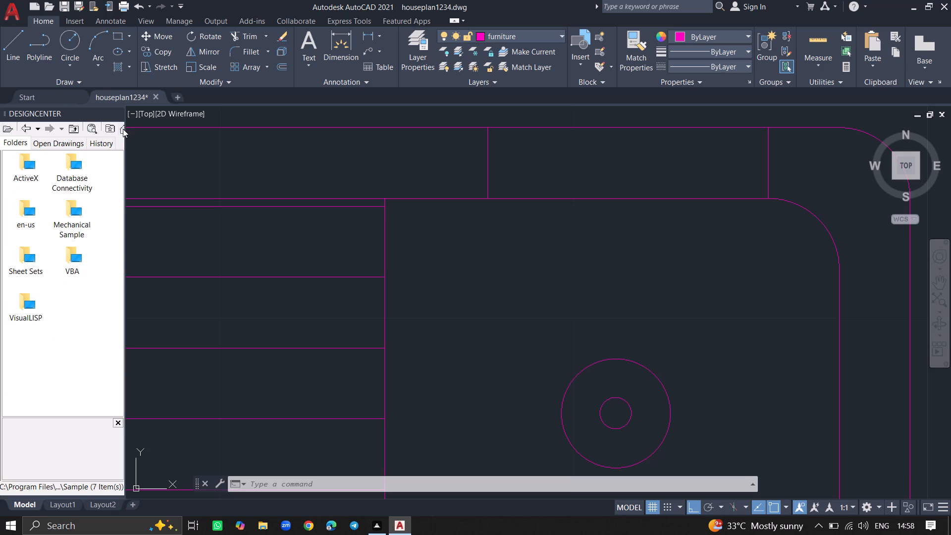
left_click(27, 226)
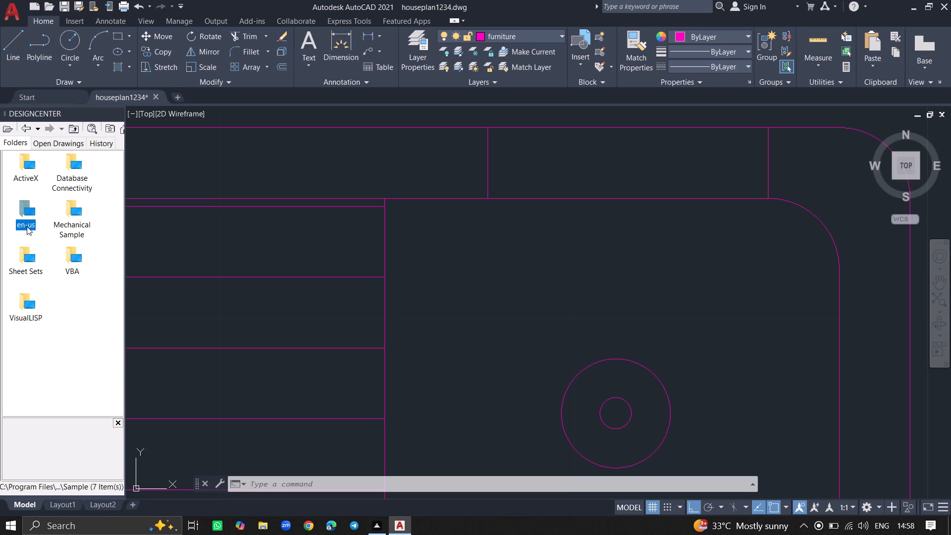
double_click(27, 216)
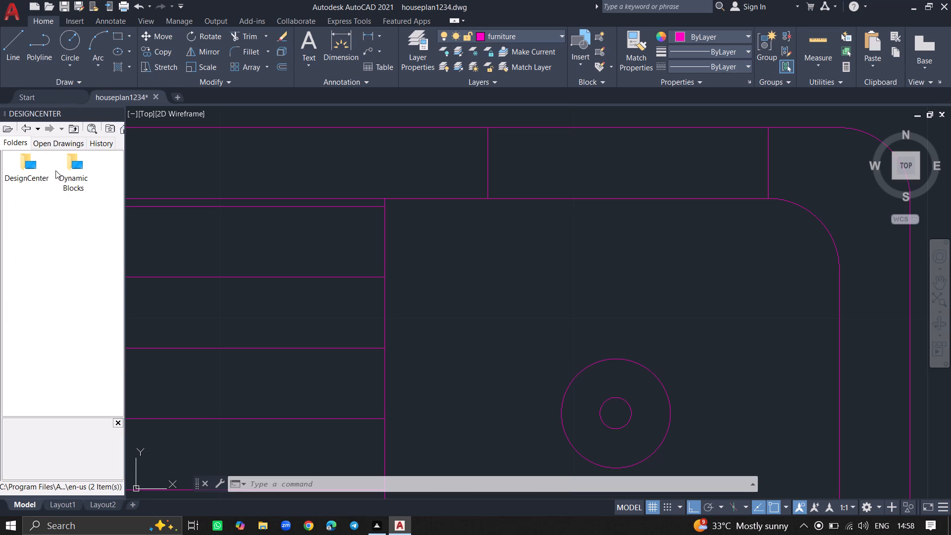
double_click(66, 170)
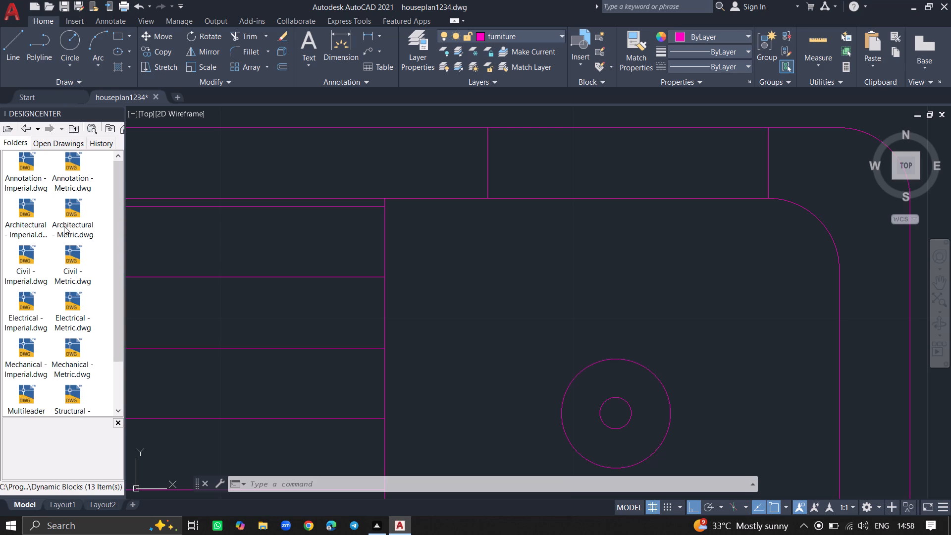
left_click(28, 126)
double_click(28, 165)
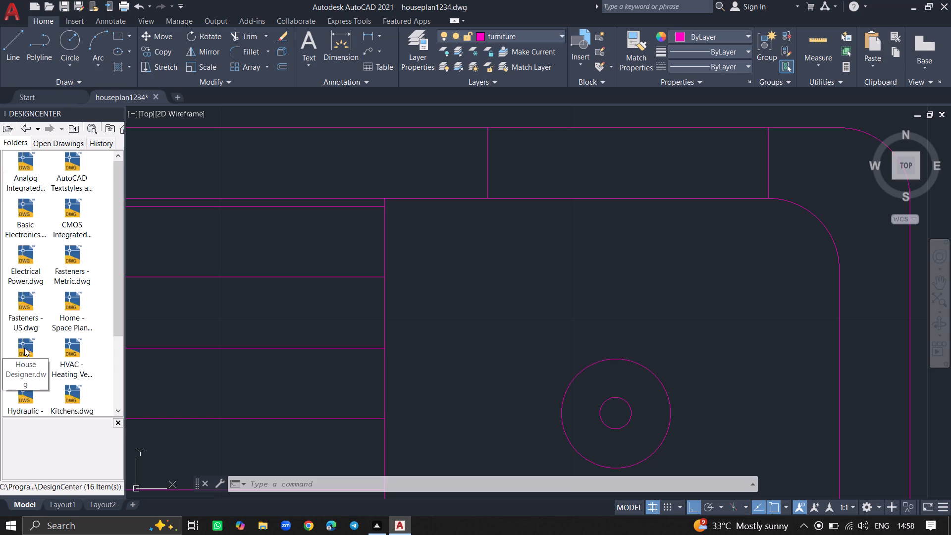
double_click(70, 321)
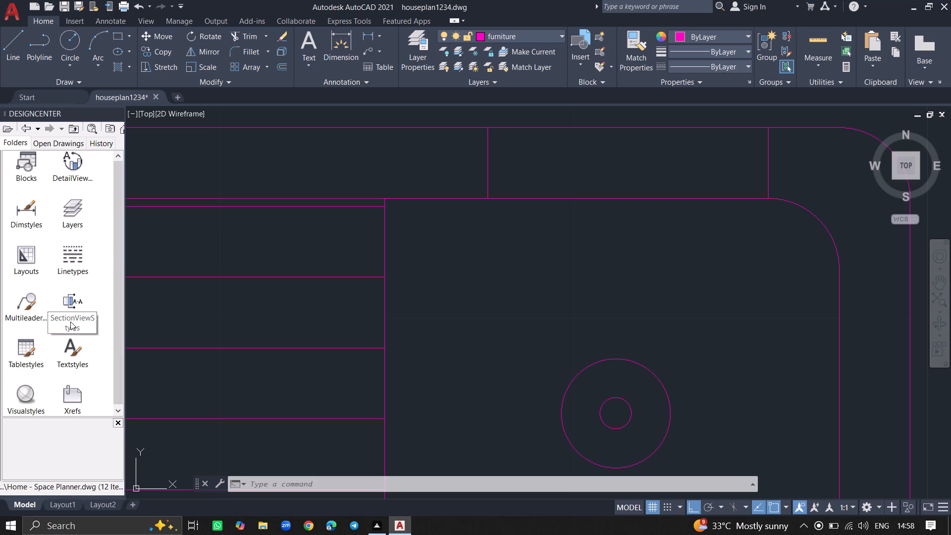
double_click(28, 170)
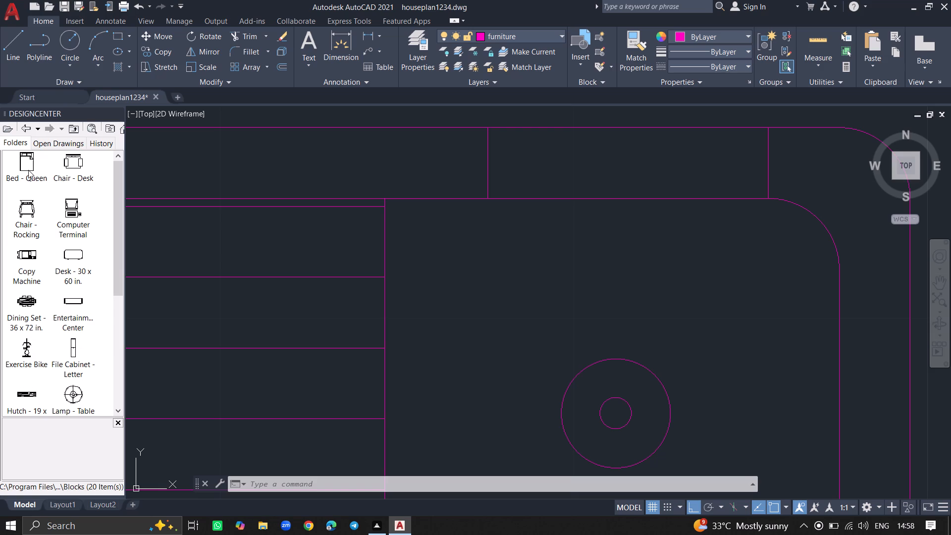
Insert the Faucet - Bathroom top block from House Designer.dwg into the sink drawing and close DesignCenter.
left_click(25, 124)
left_click(25, 124)
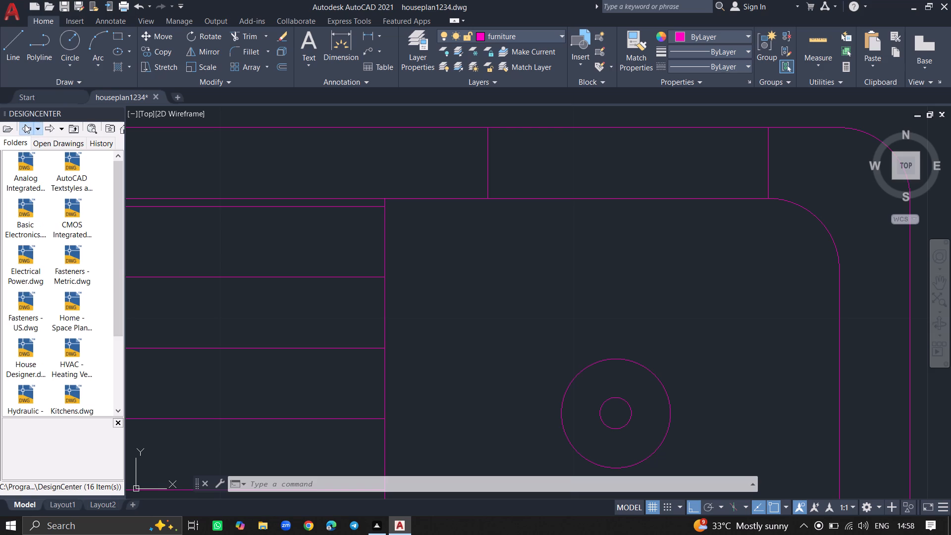
double_click(22, 343)
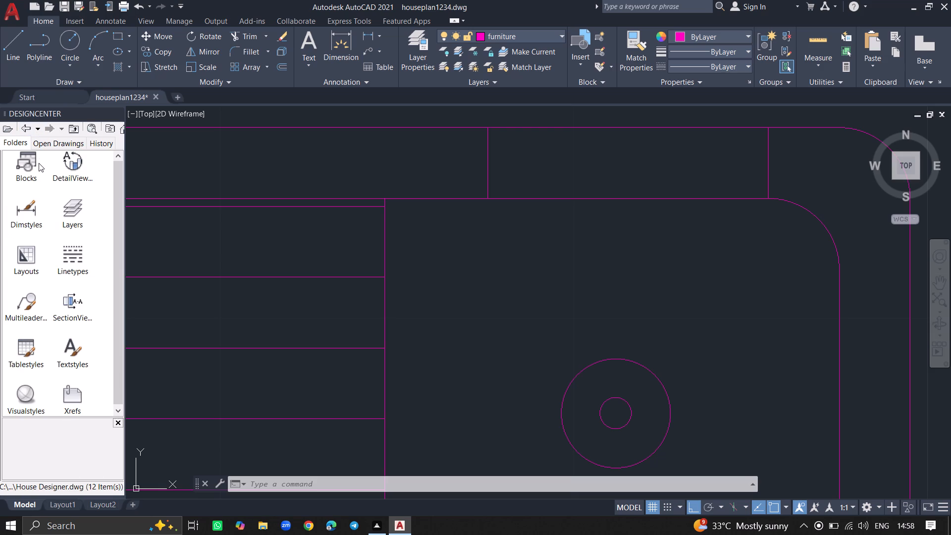
double_click(30, 162)
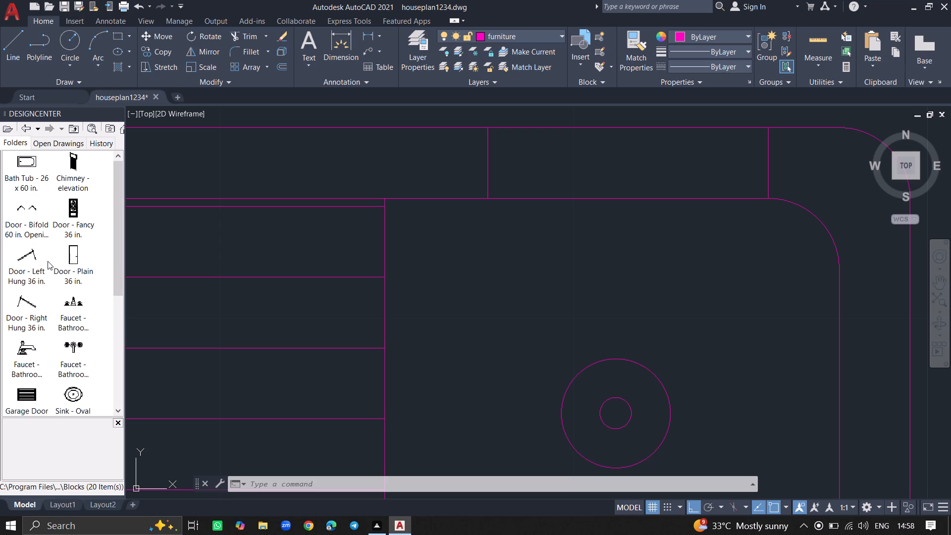
left_click(117, 338)
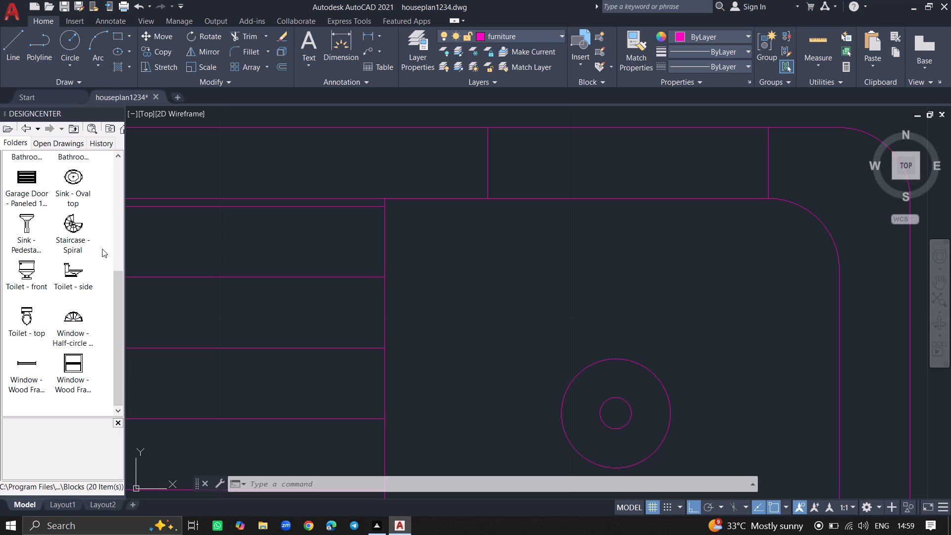
left_click(116, 248)
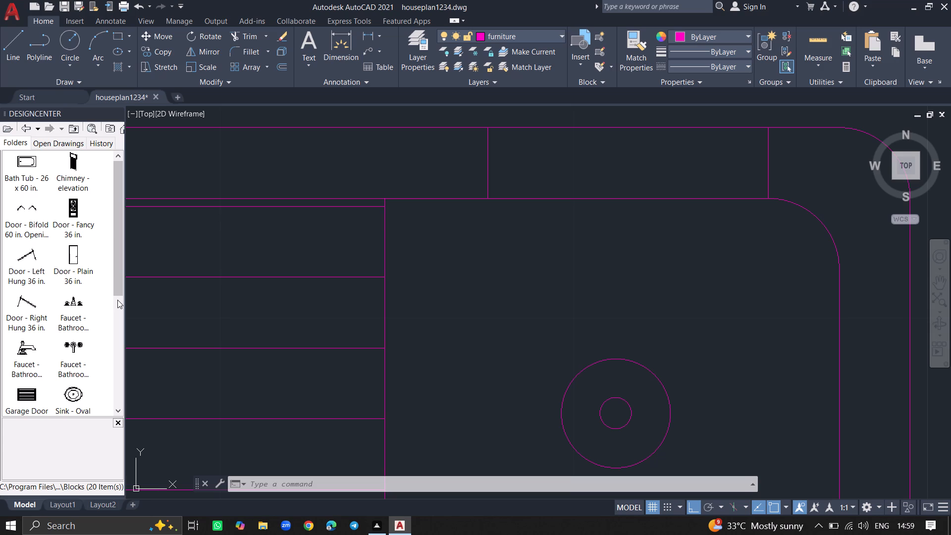
left_click(73, 348)
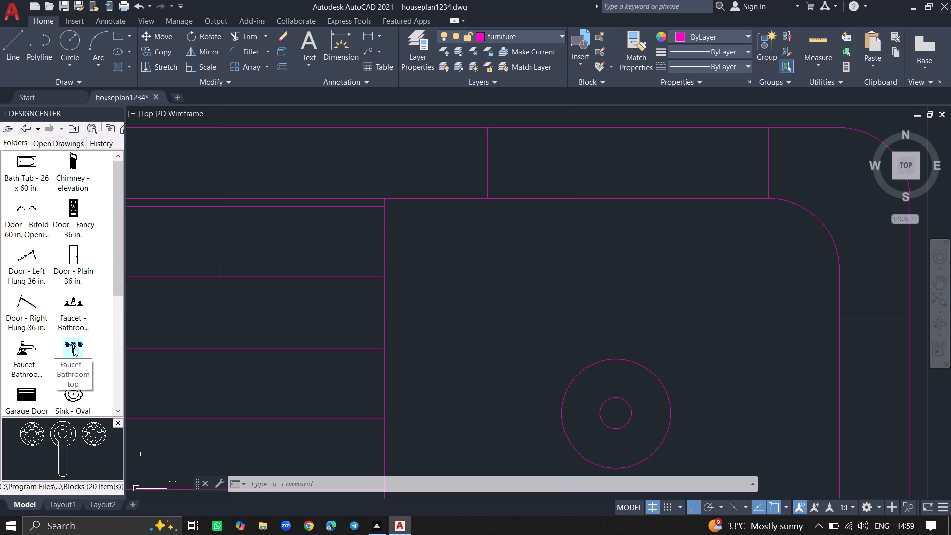
left_click_drag(73, 348, 379, 338)
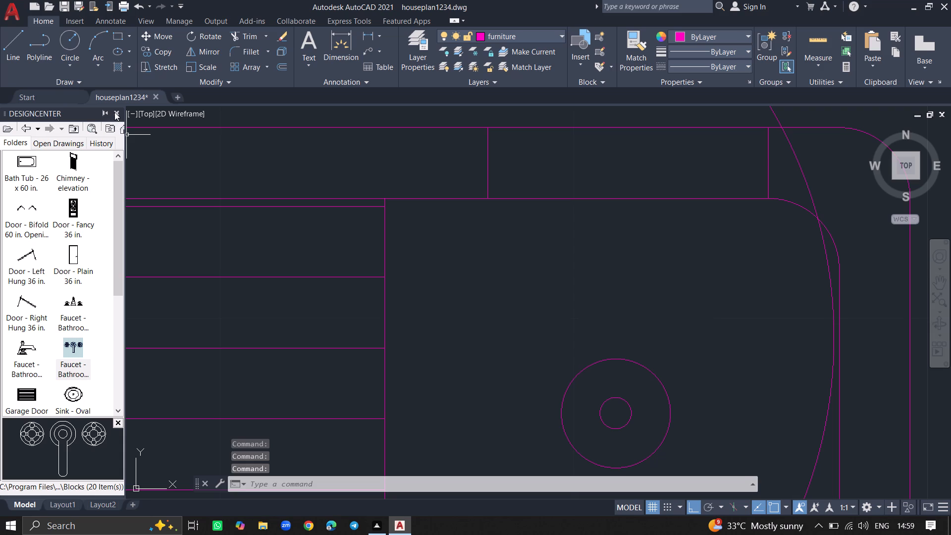
left_click(115, 112)
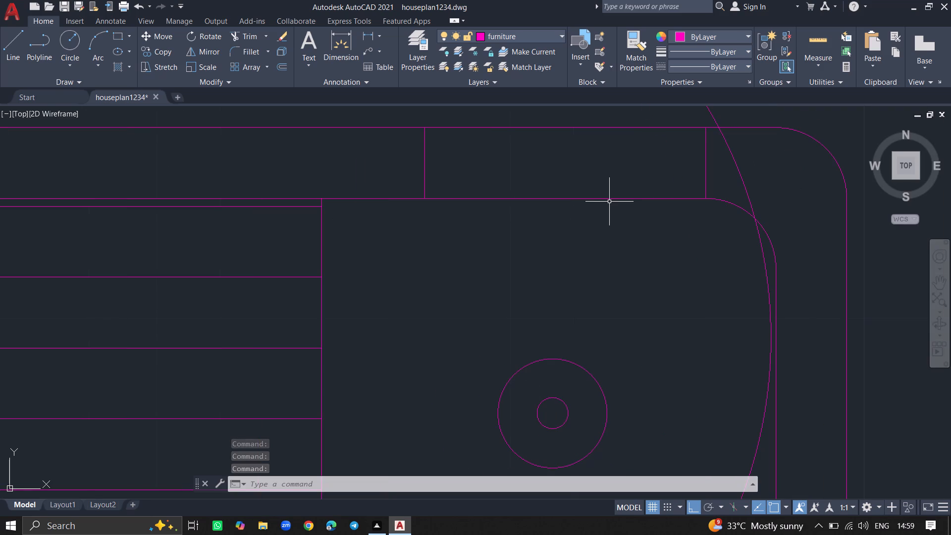
Scale the oversized faucet block down freehand so it suits the sink's rear ledge.
left_click(740, 174)
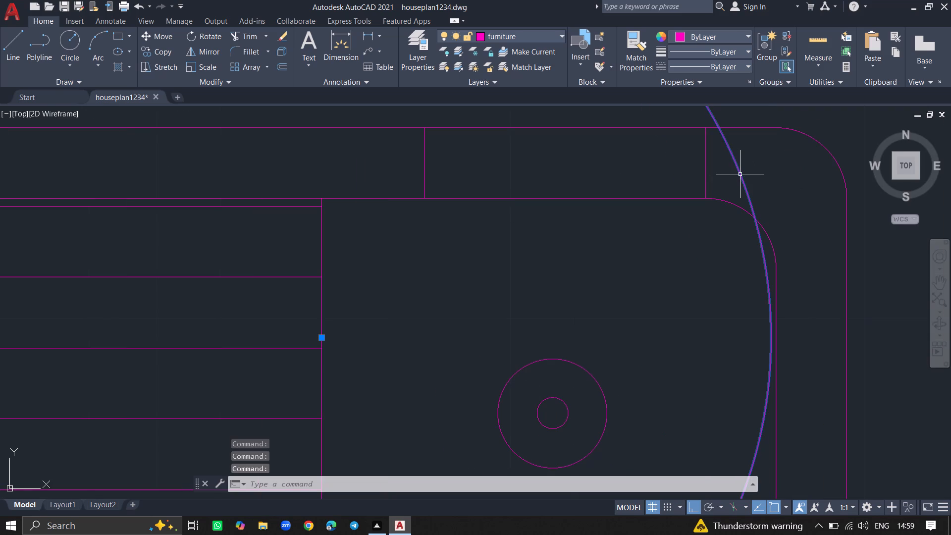
type("sc")
key("Return")
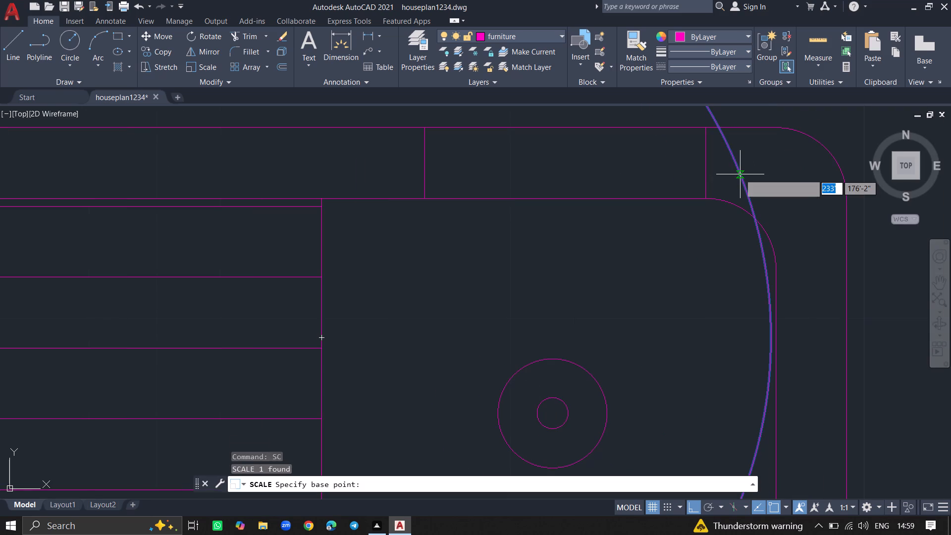
left_click(740, 174)
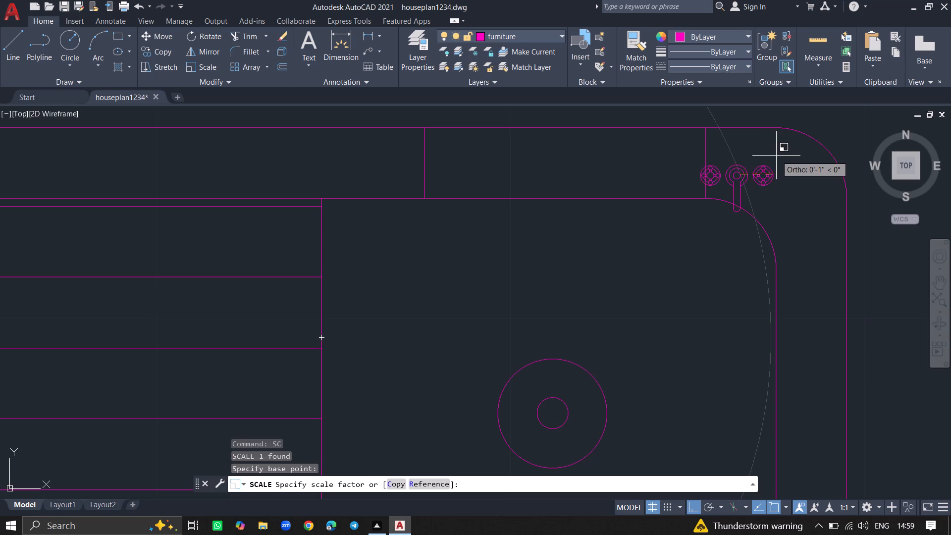
left_click(783, 158)
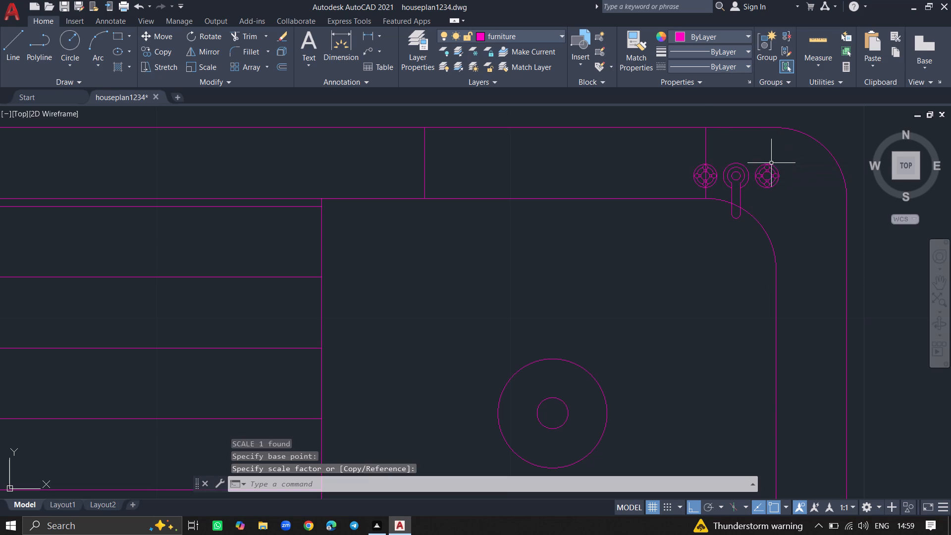
Turn Ortho off and move the faucet about 5" to the middle of the ledge section between the two short vertical lines.
left_click(748, 171)
type("move")
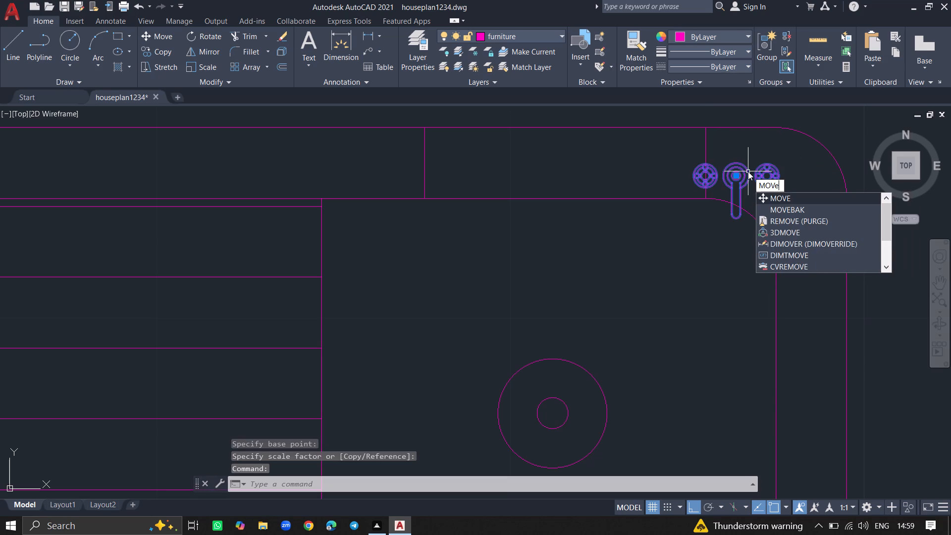
key("Return")
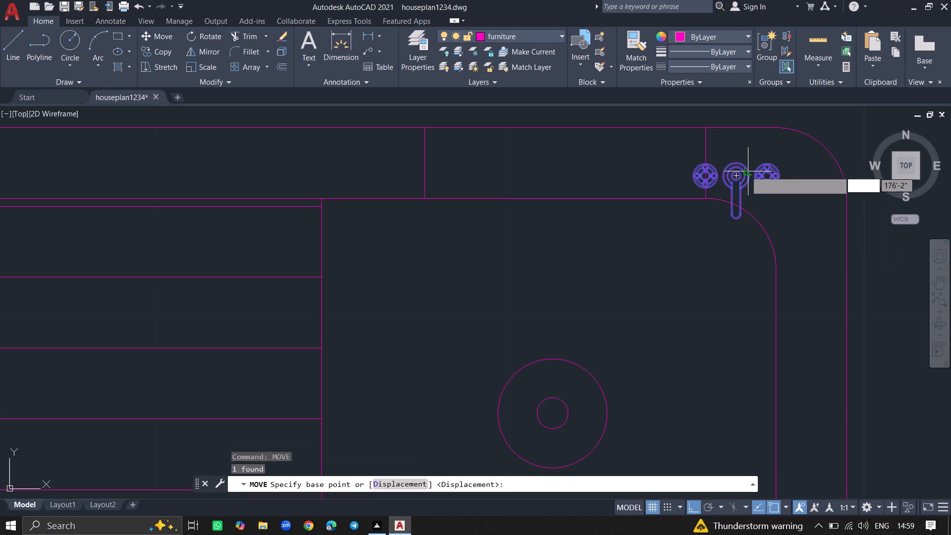
left_click(737, 175)
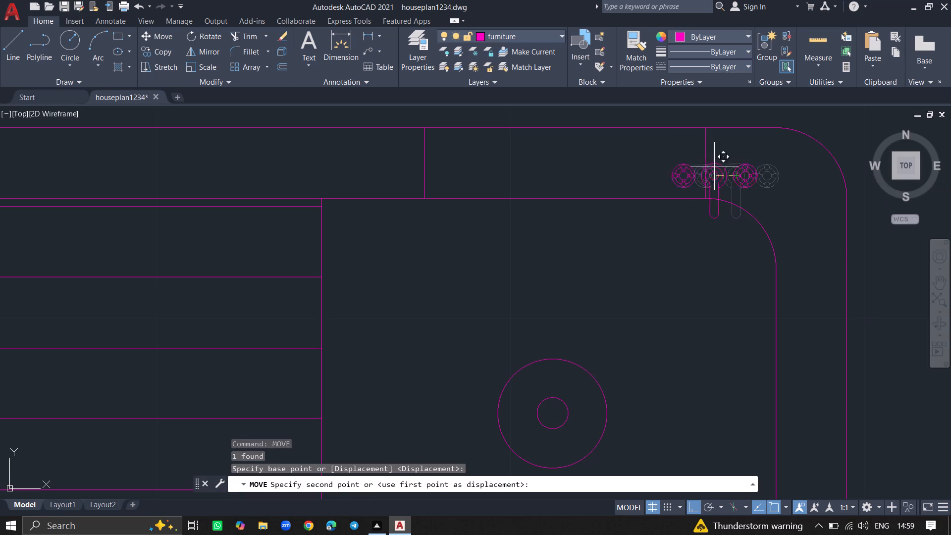
key("F8")
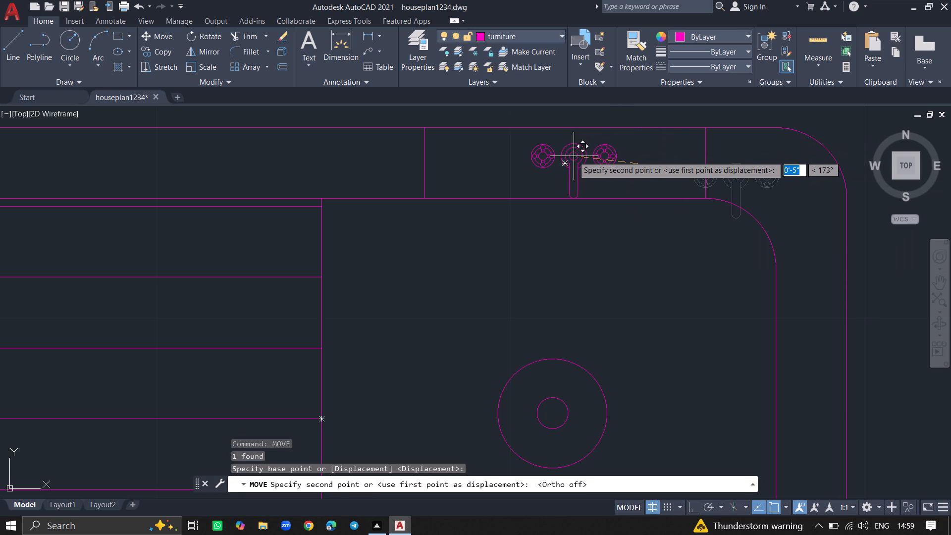
left_click(572, 156)
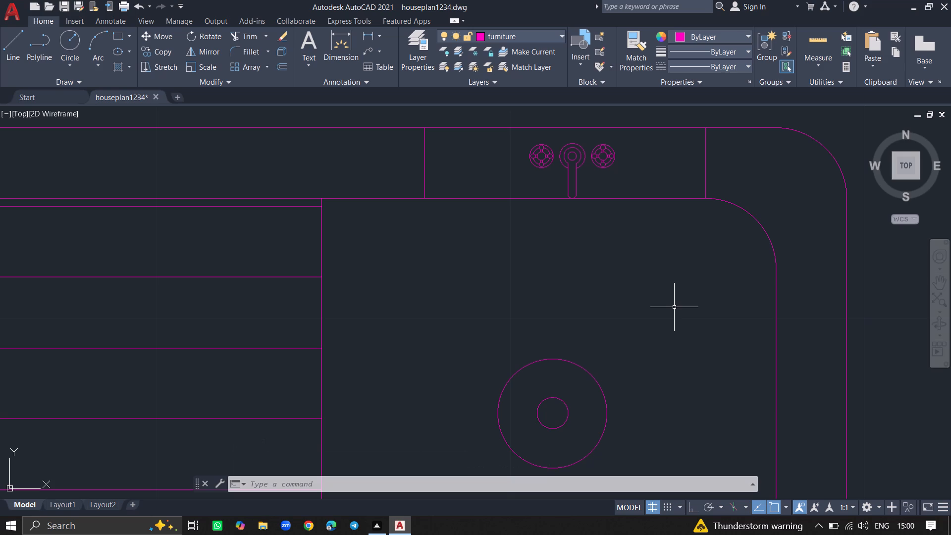
Draw a small circle on the kitchen counter between the side wall's window and the counter edge.
scroll(674, 307, "down", 9, "ctrl")
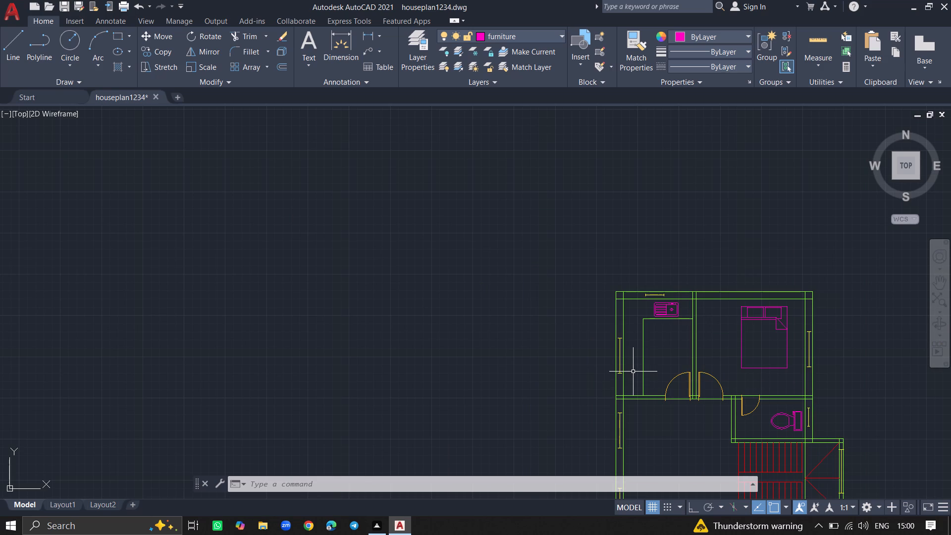
scroll(633, 372, "up", 4, "ctrl")
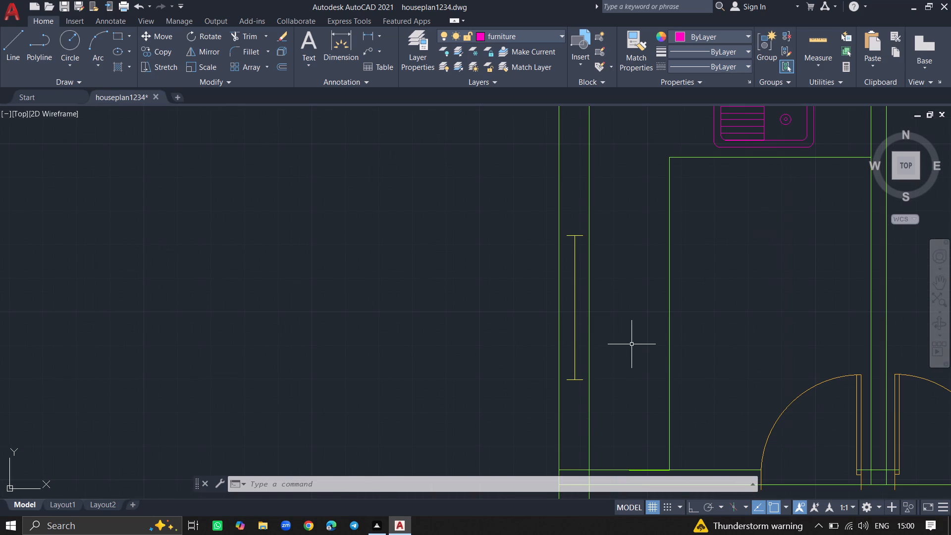
key("c")
key("Return")
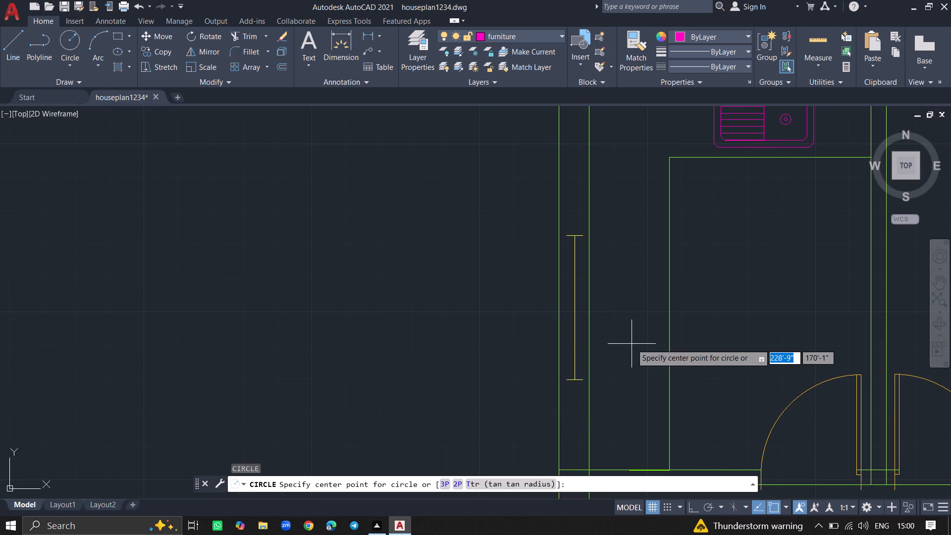
left_click(627, 342)
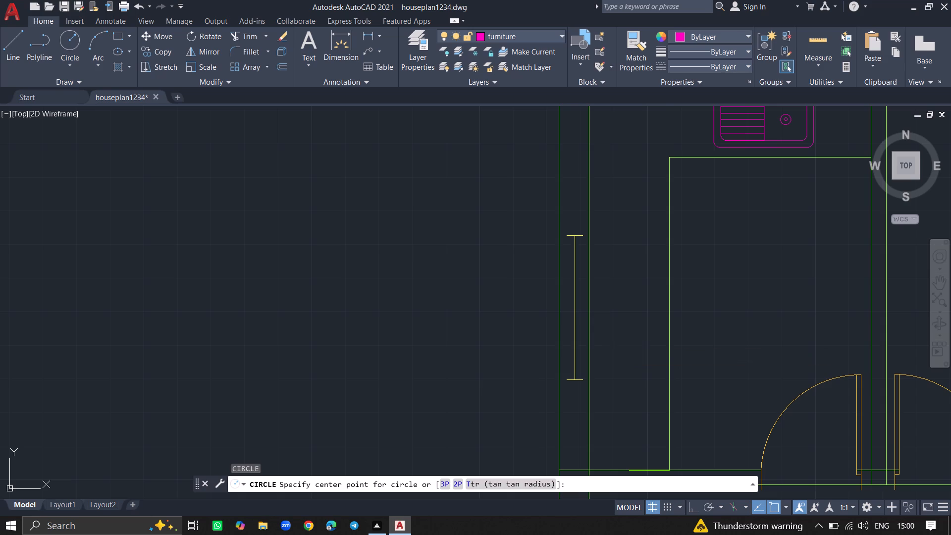
left_click(630, 331)
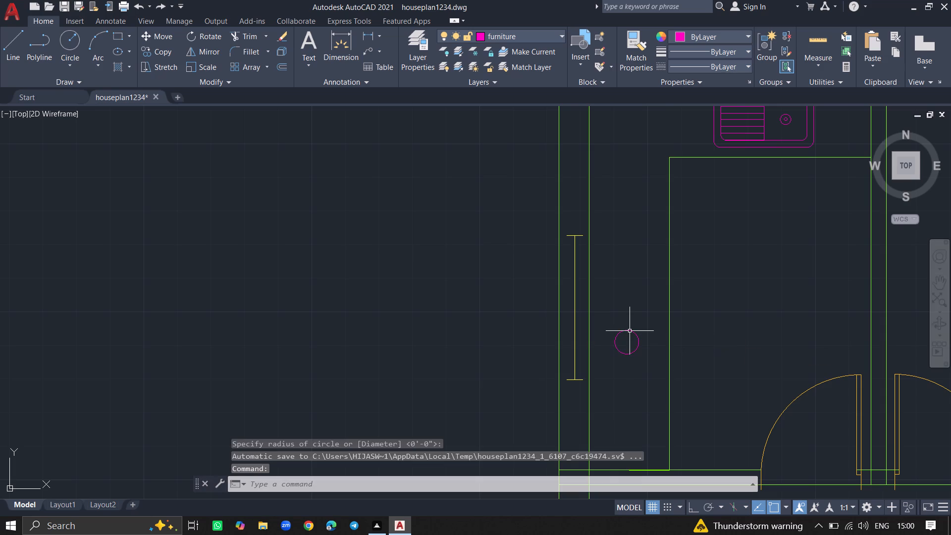
Turn Ortho on and copy the burner circle about 1'-5" straight up along the counter.
left_click(630, 332)
key("c")
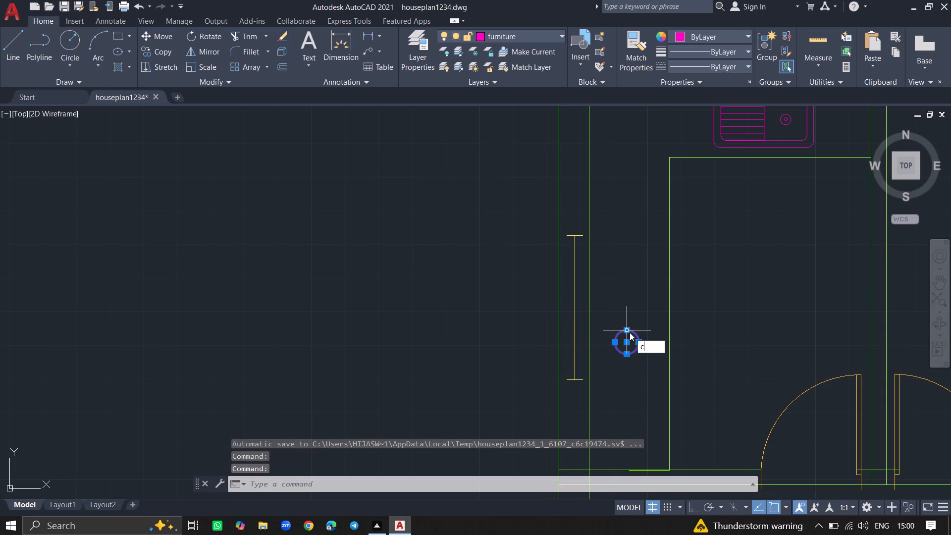
type("opy")
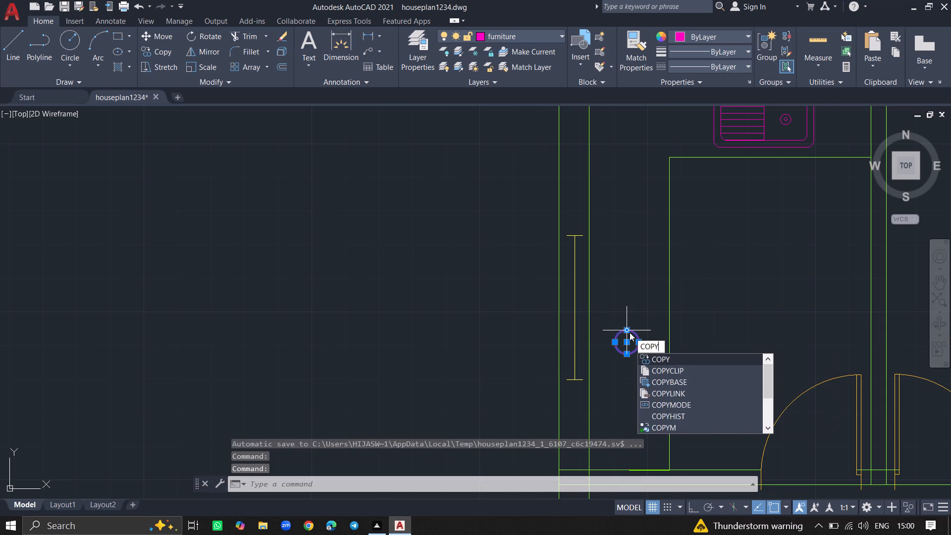
key("Return")
left_click(630, 332)
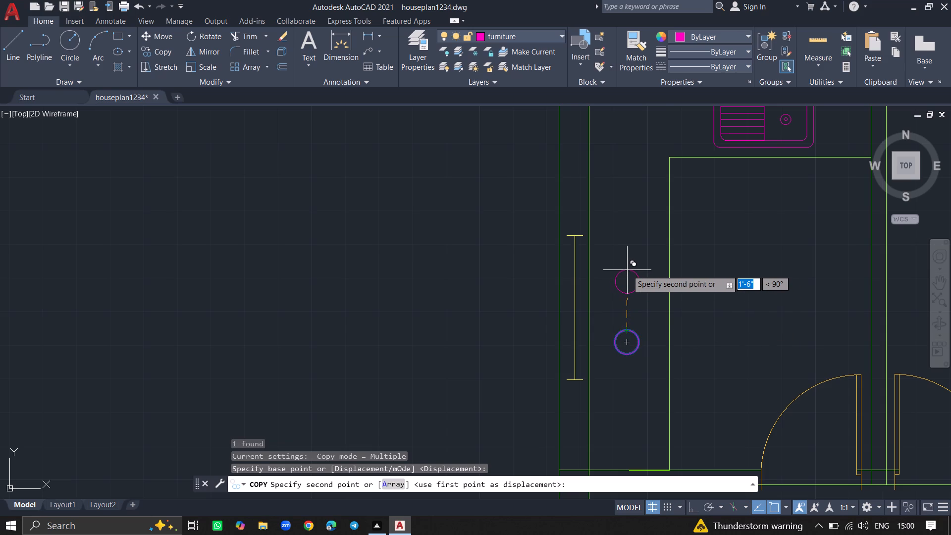
key("F8")
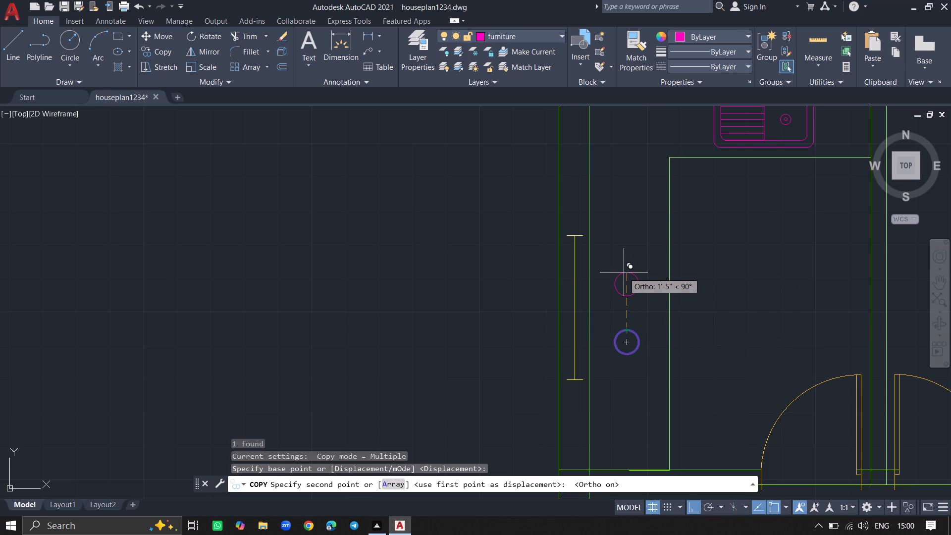
left_click(627, 274)
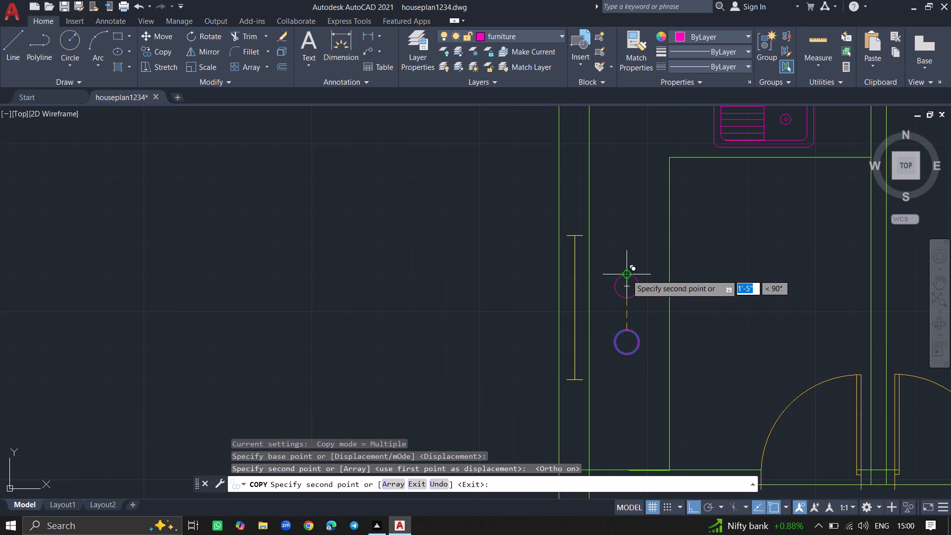
key("Return")
Draw a vertical and a horizontal diameter line through the upper burner circle, forming a cross between its quadrants.
scroll(627, 274, "up", 5, "ctrl")
scroll(627, 274, "down", 3, "ctrl")
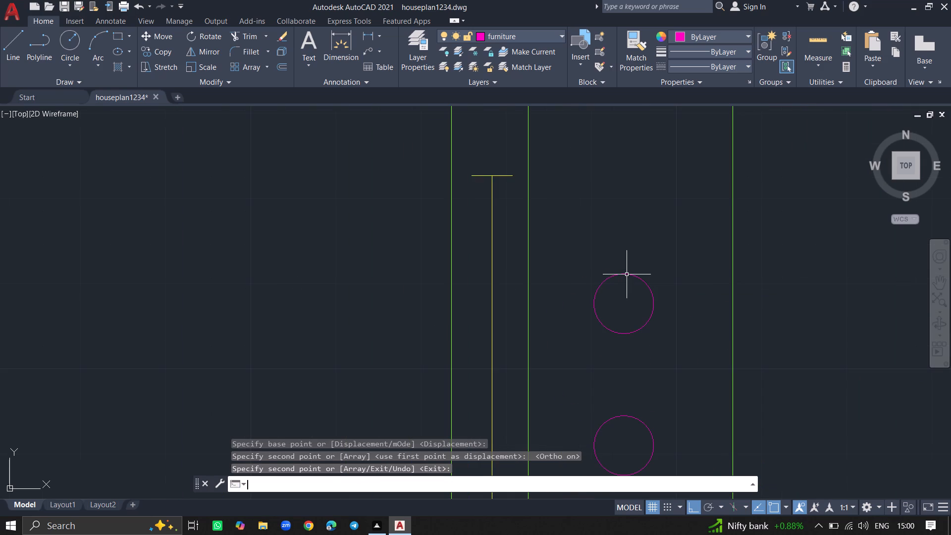
key("l")
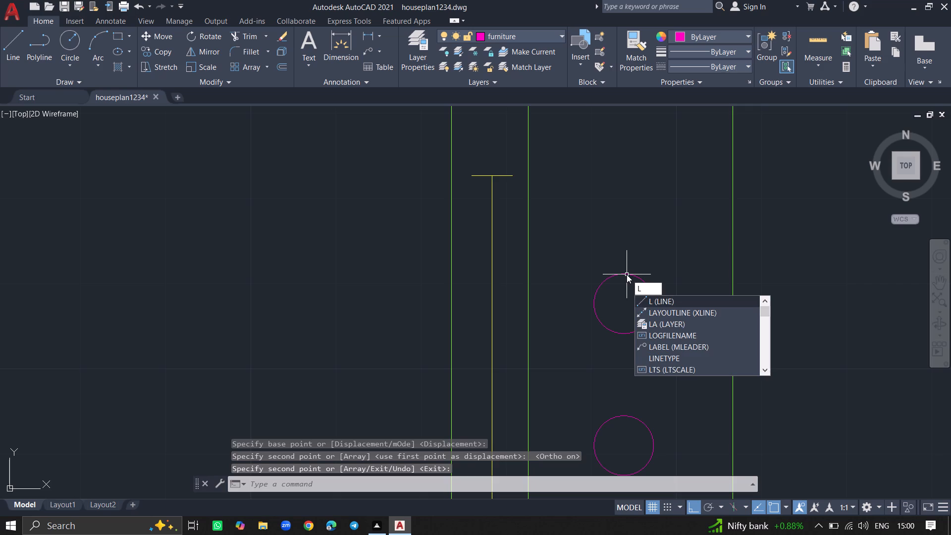
key("Return")
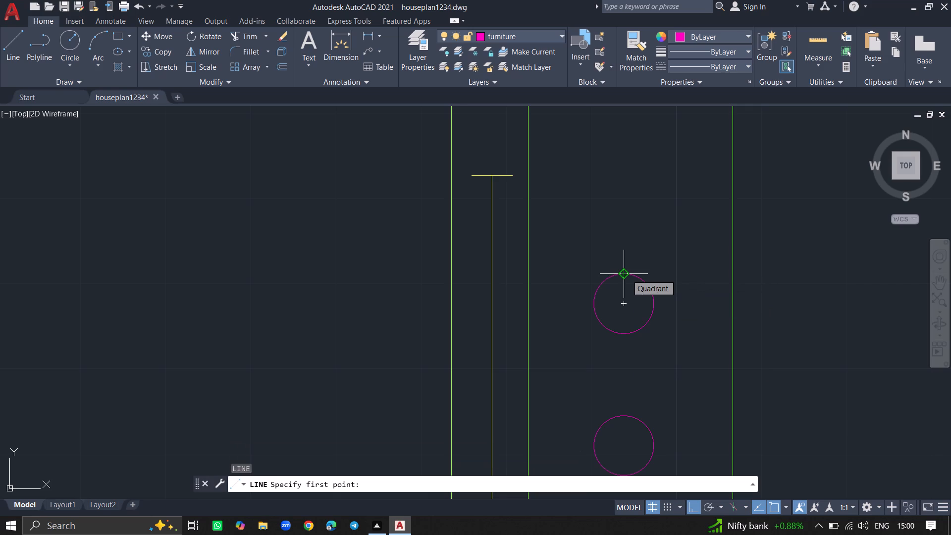
left_click(627, 274)
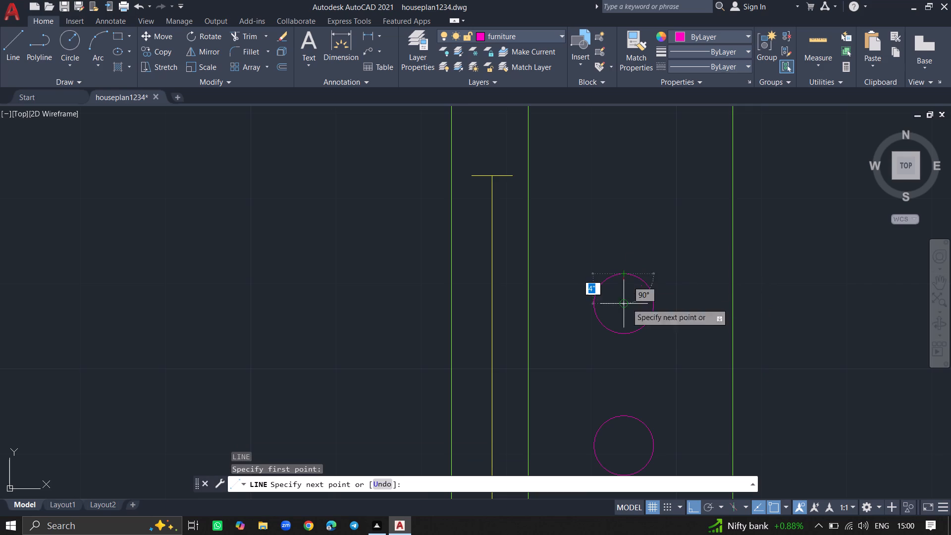
left_click(626, 332)
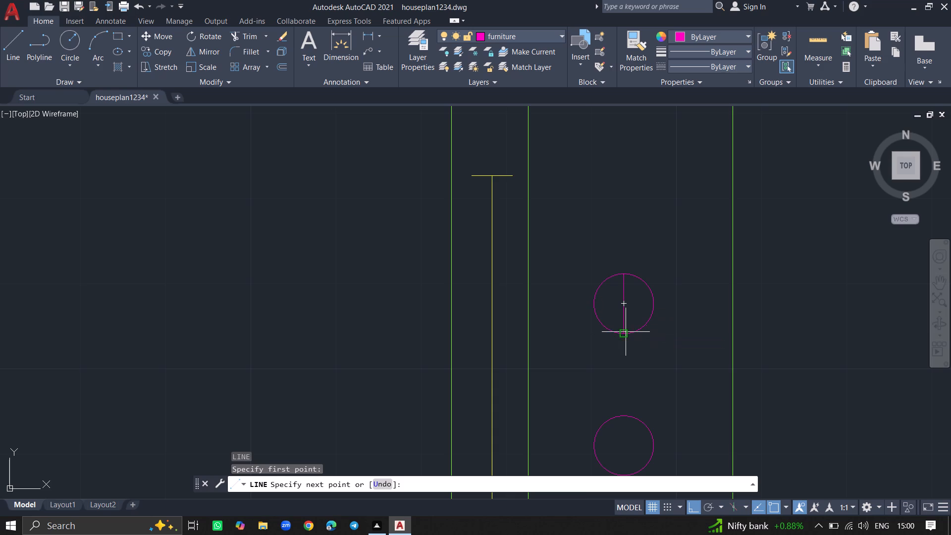
key("Return")
key("l")
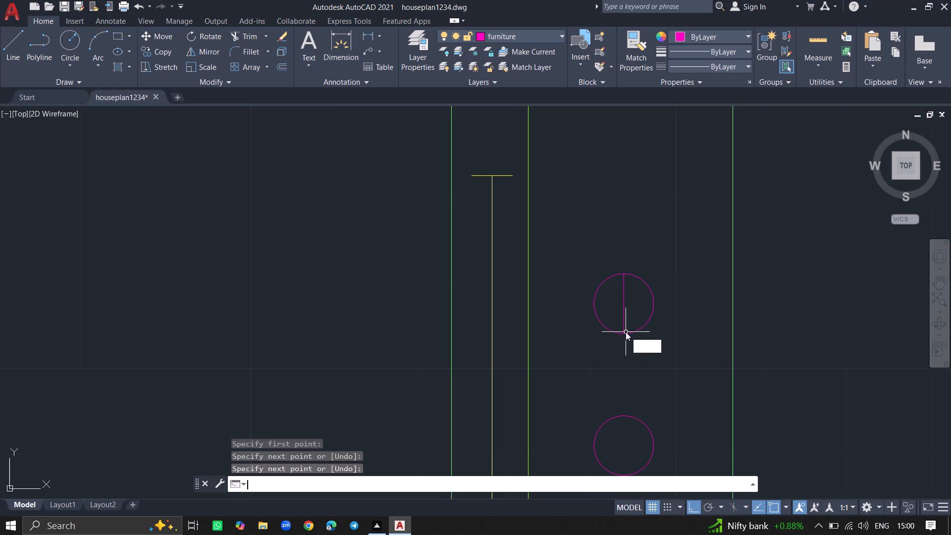
key("Return")
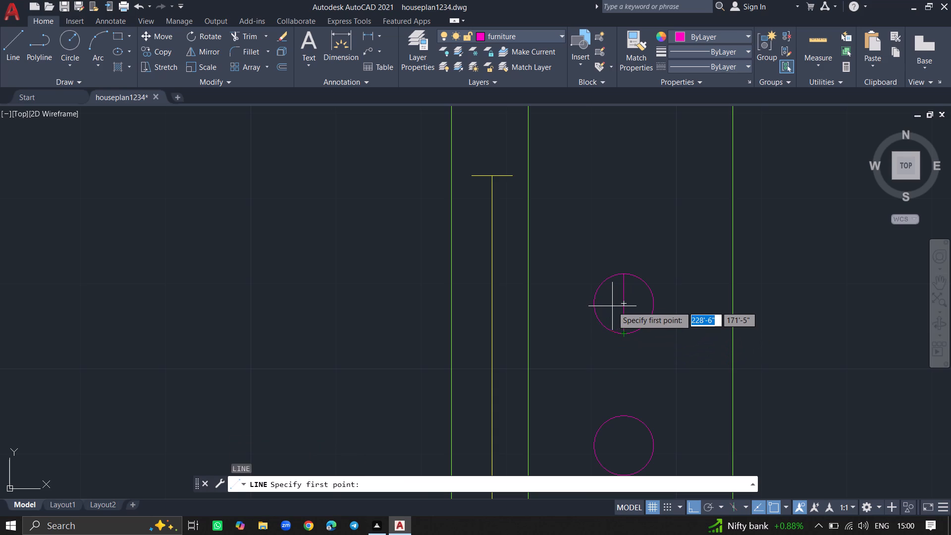
left_click(623, 303)
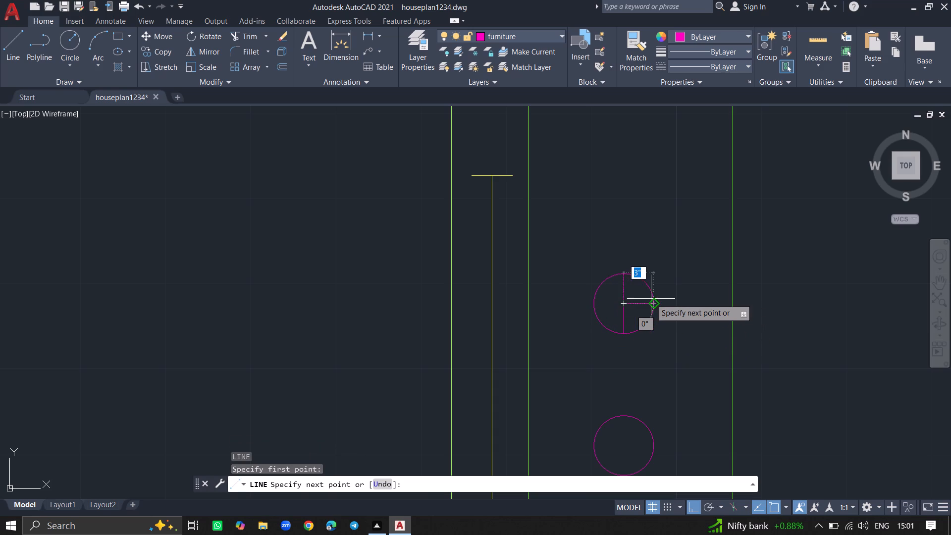
left_click(654, 303)
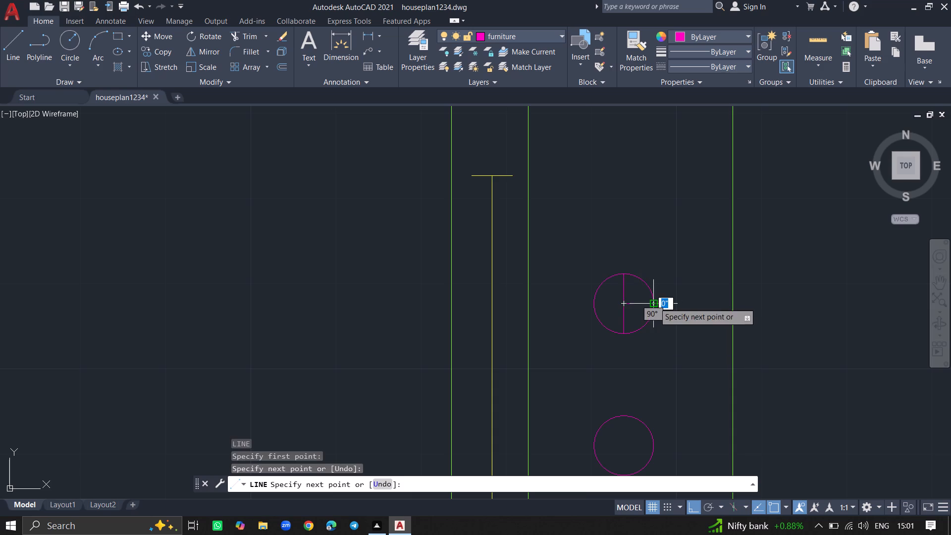
left_click(593, 304)
key("Return")
Draw vertical and horizontal diameter lines through the lower burner circle to form a matching cross.
scroll(593, 304, "down", 2, "ctrl")
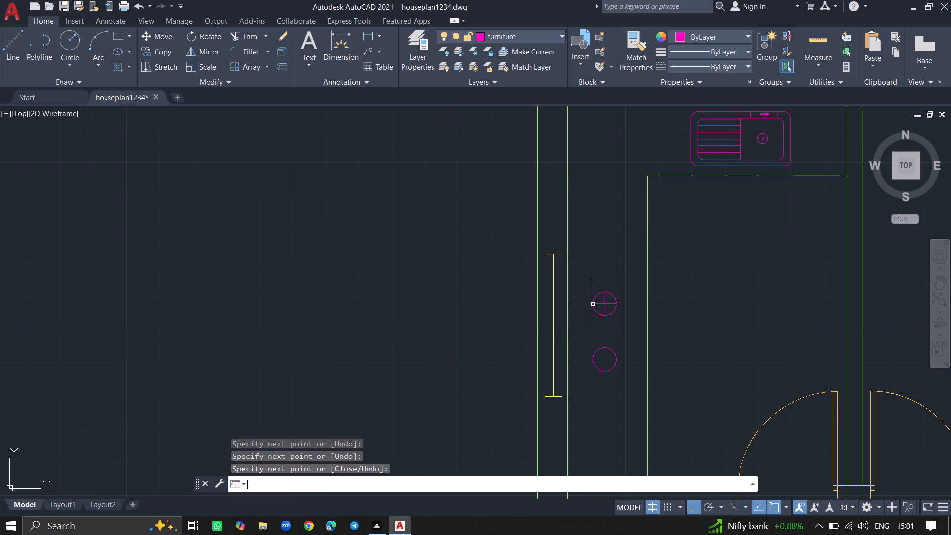
scroll(608, 360, "up", 4, "ctrl")
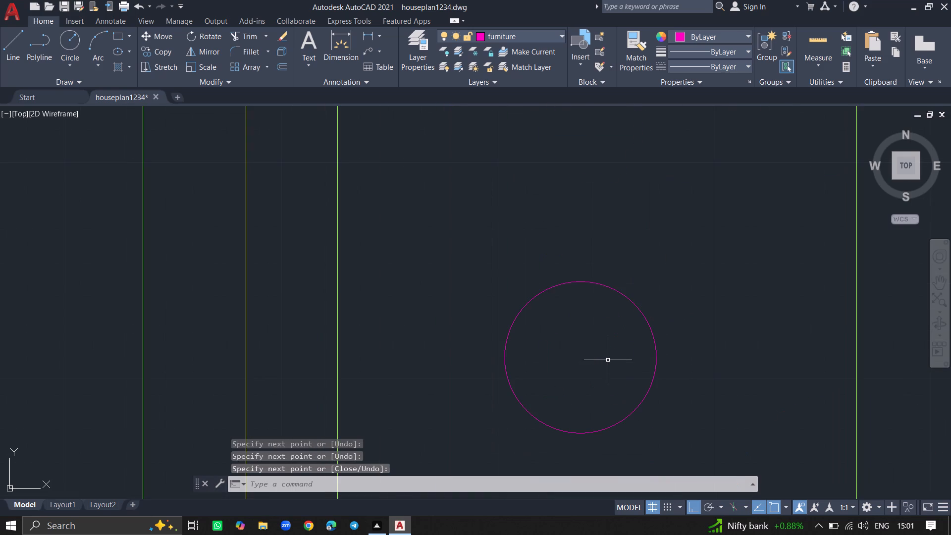
key("l")
key("Return")
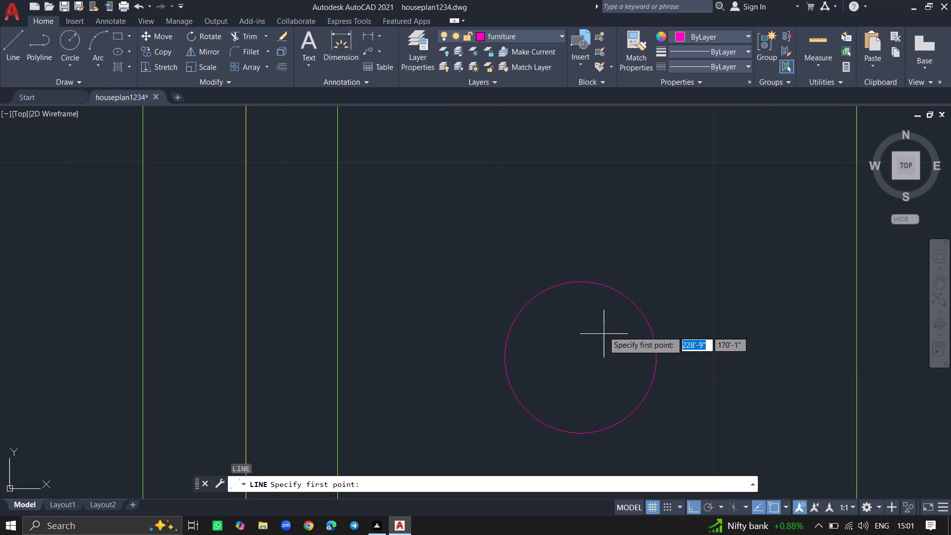
left_click(580, 280)
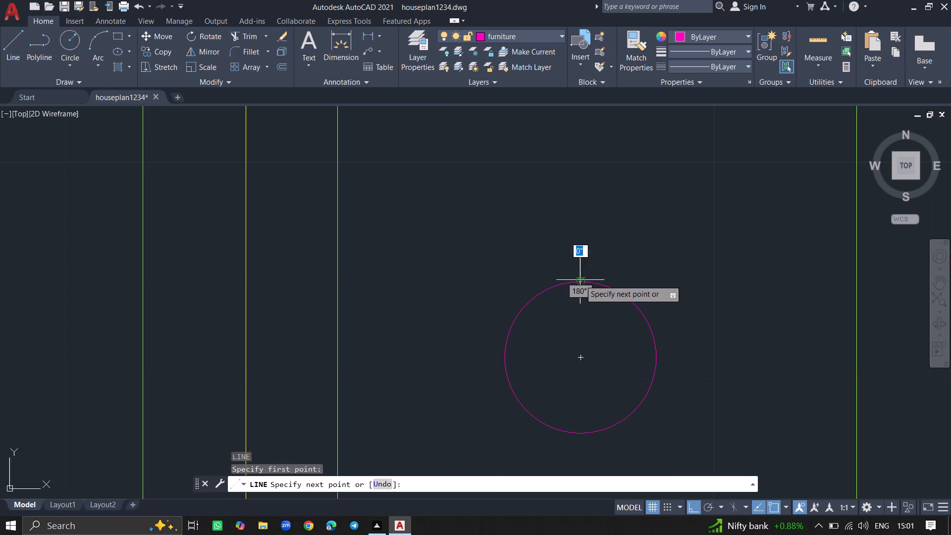
left_click(582, 435)
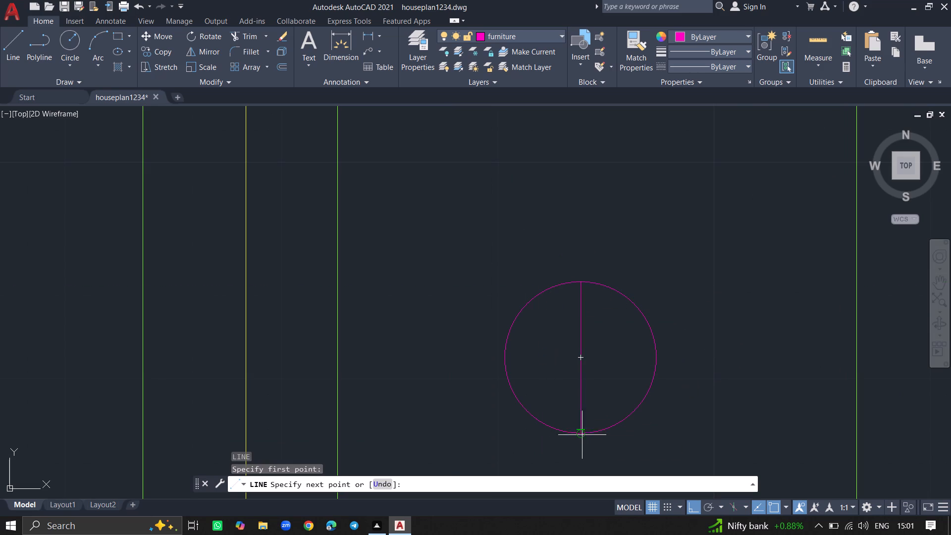
key("Return")
key("l")
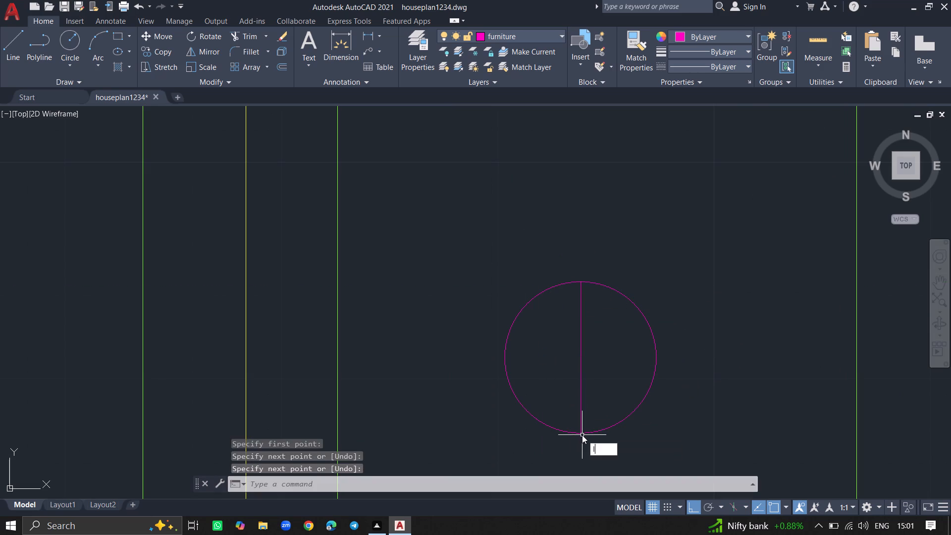
key("Return")
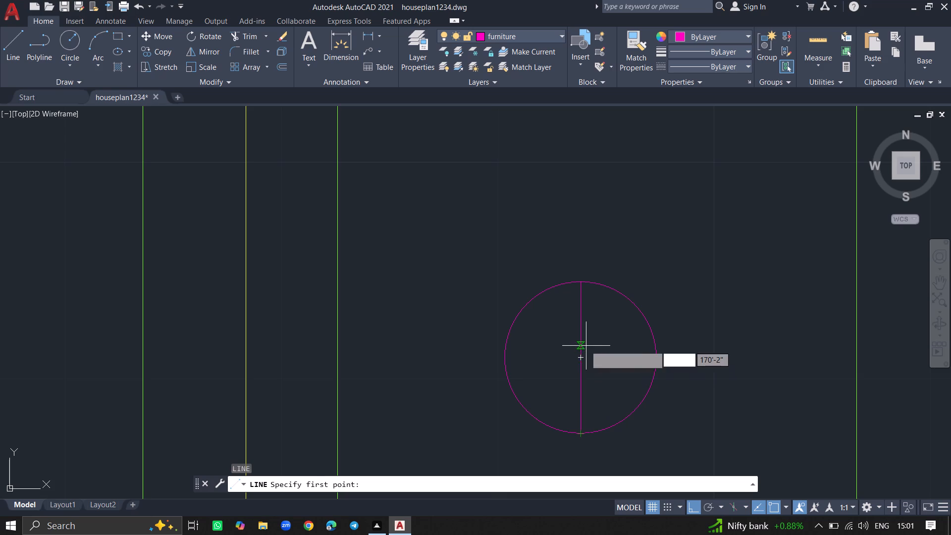
left_click(583, 358)
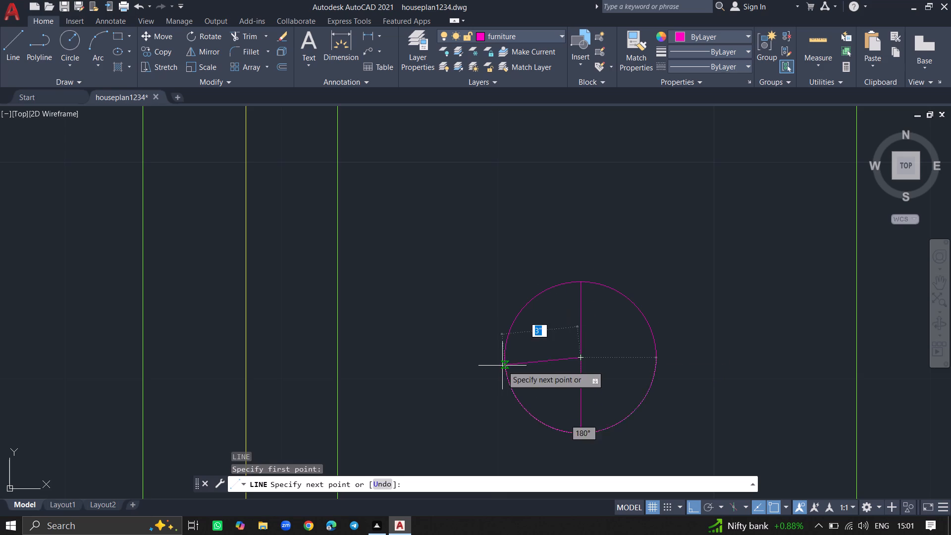
left_click(503, 360)
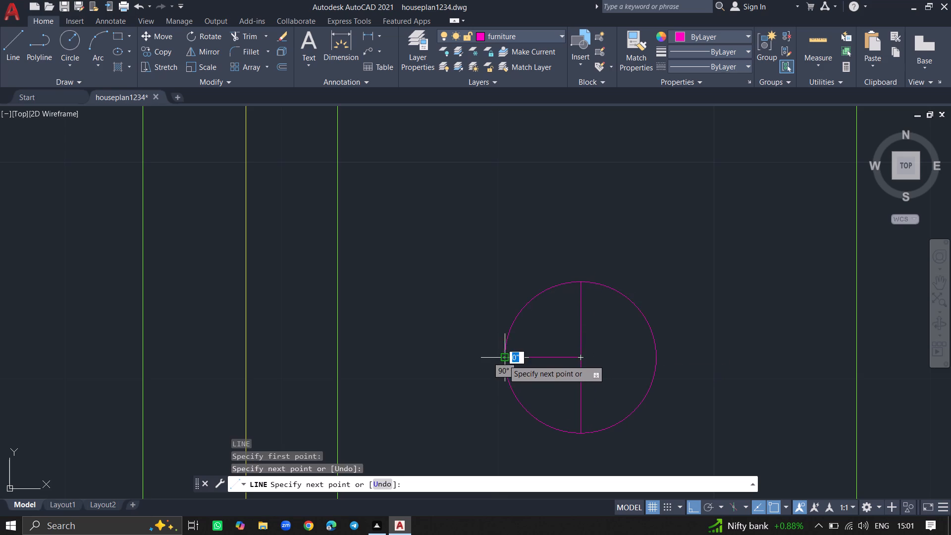
left_click(658, 356)
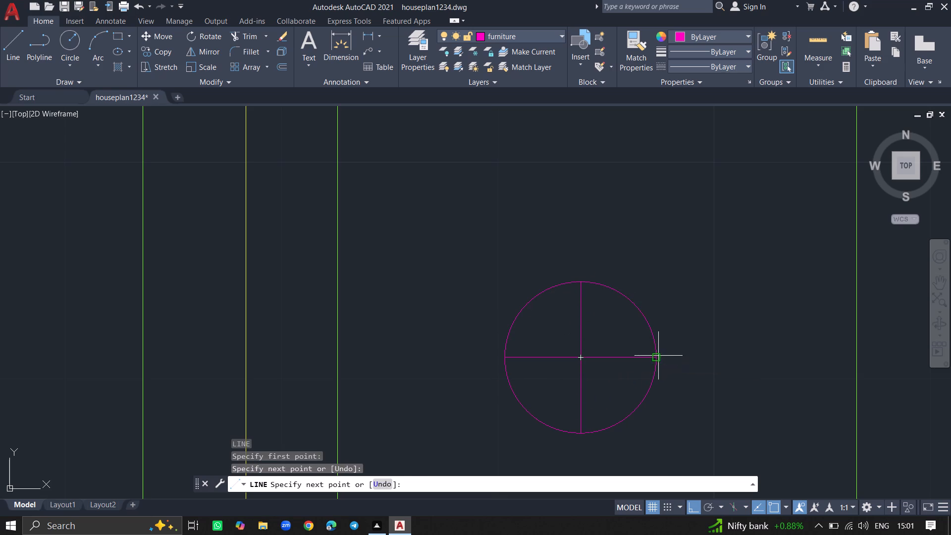
key("Return")
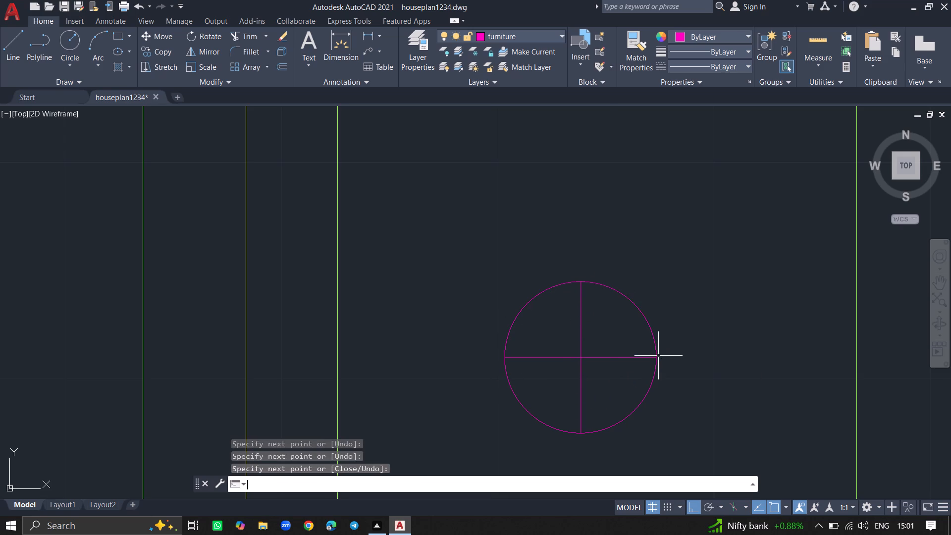
Draw a rectangle about 1' wide and 2'-7" high around both burner circles as the cooktop outline.
scroll(658, 356, "down", 4, "ctrl")
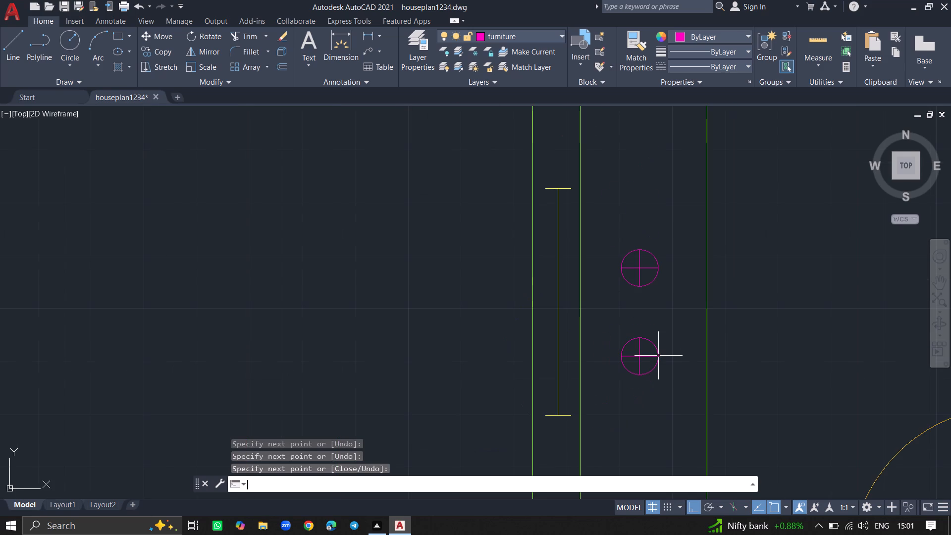
type("rec")
key("Return")
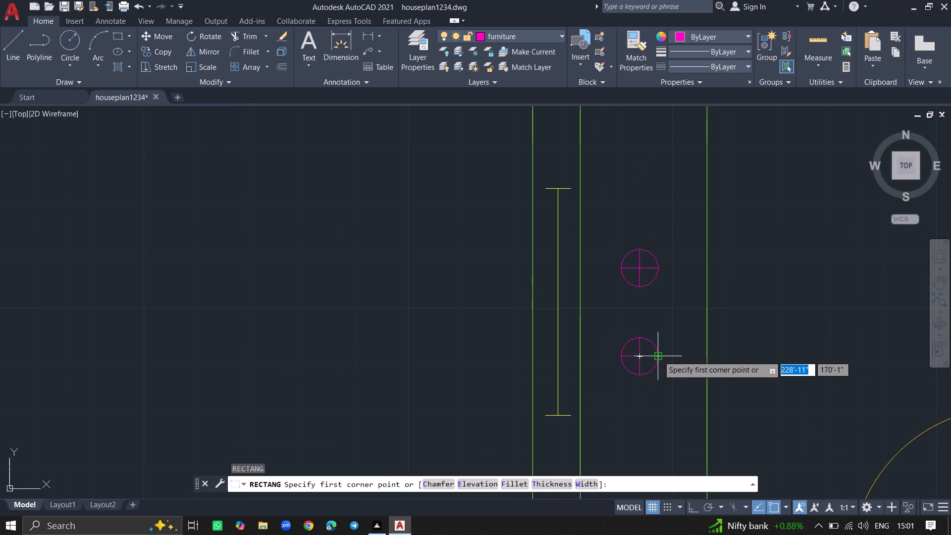
left_click(606, 234)
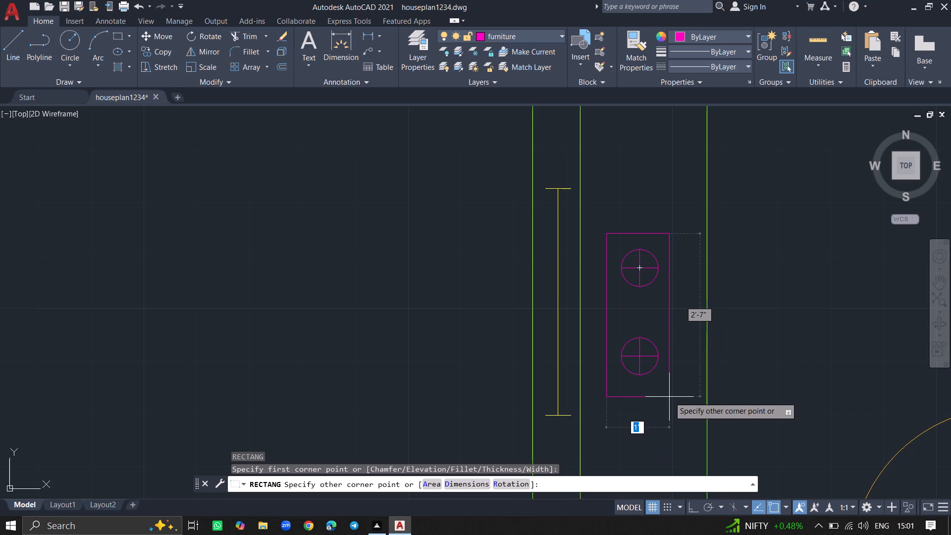
left_click(669, 397)
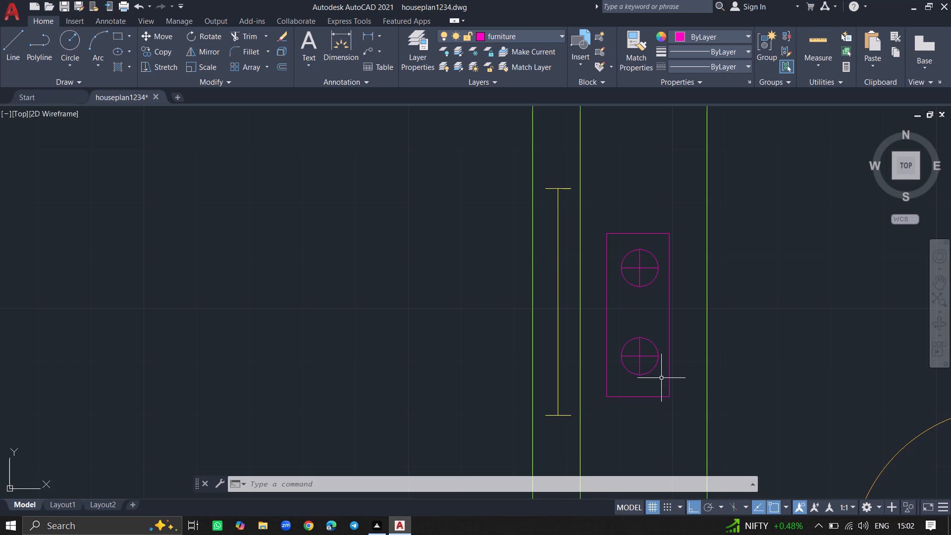
Fillet the cooktop rectangle's lower corner nearest the window wall with a 2" radius.
key("f")
key("Return")
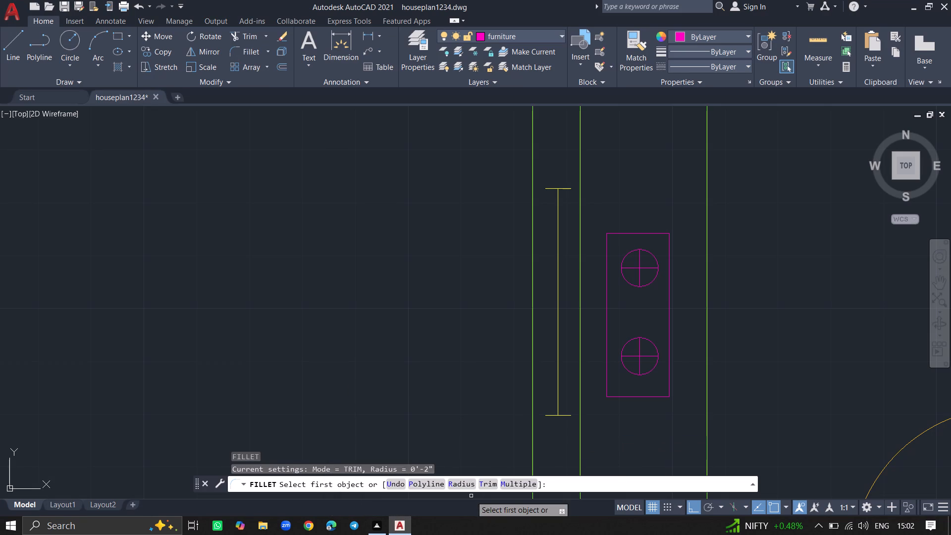
left_click(461, 486)
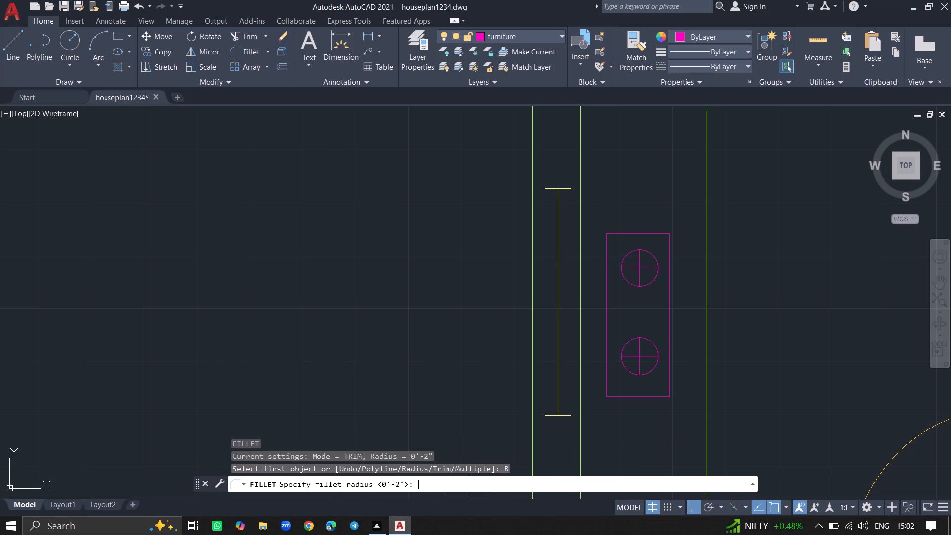
key("2")
key("shift+quotedbl")
key("Return")
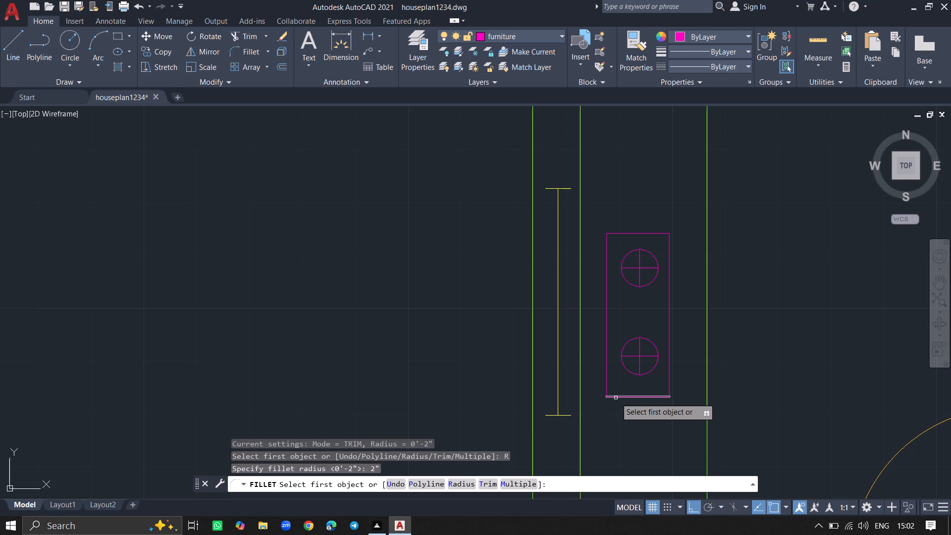
left_click(616, 398)
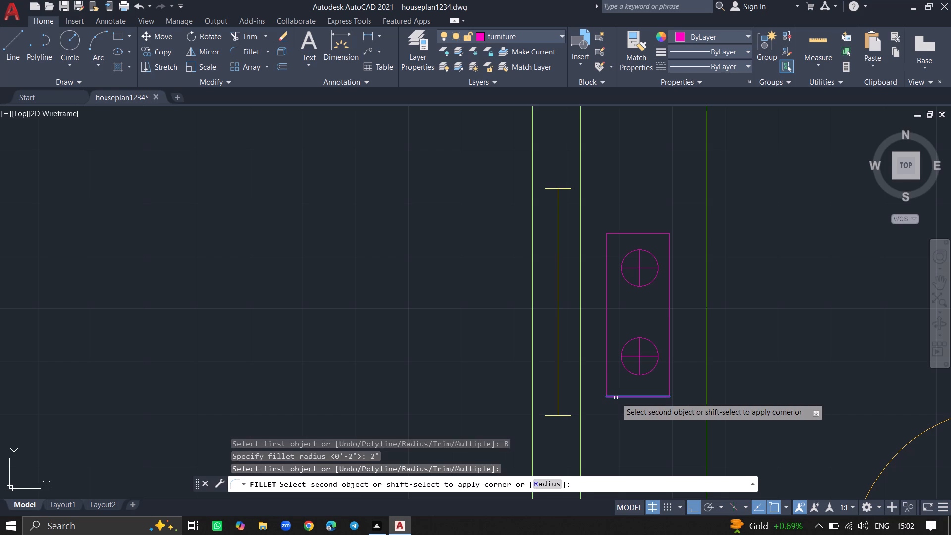
left_click(606, 387)
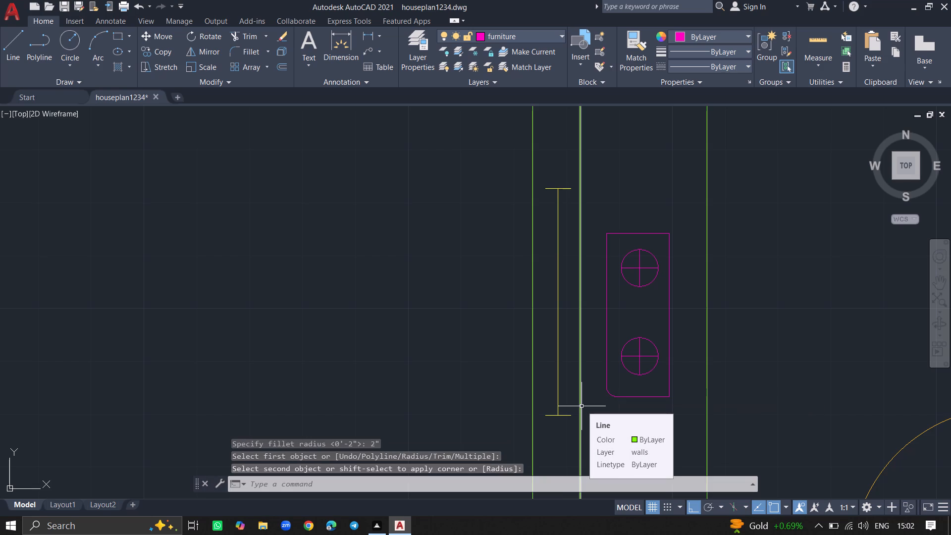
Fillet the cooktop rectangle's upper corner nearest the window wall with a 2" radius.
key("f")
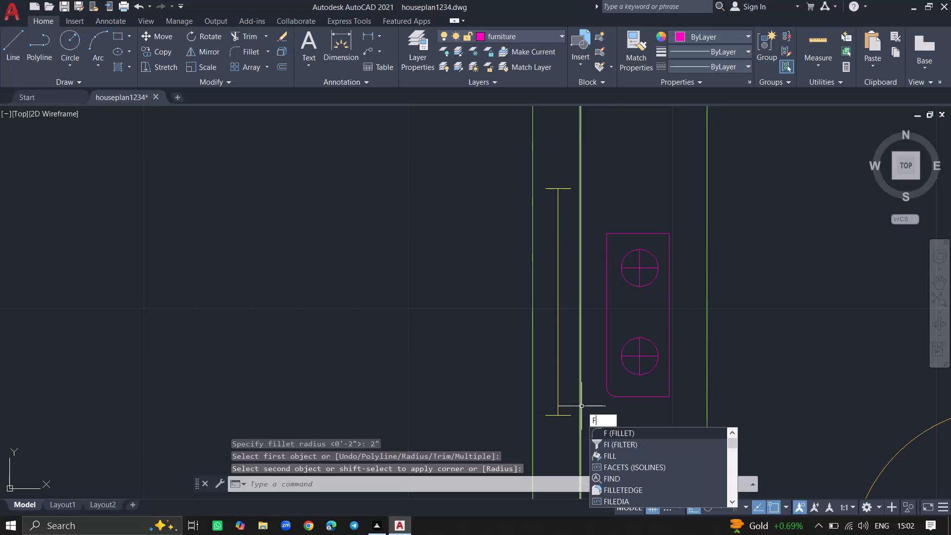
left_click(603, 432)
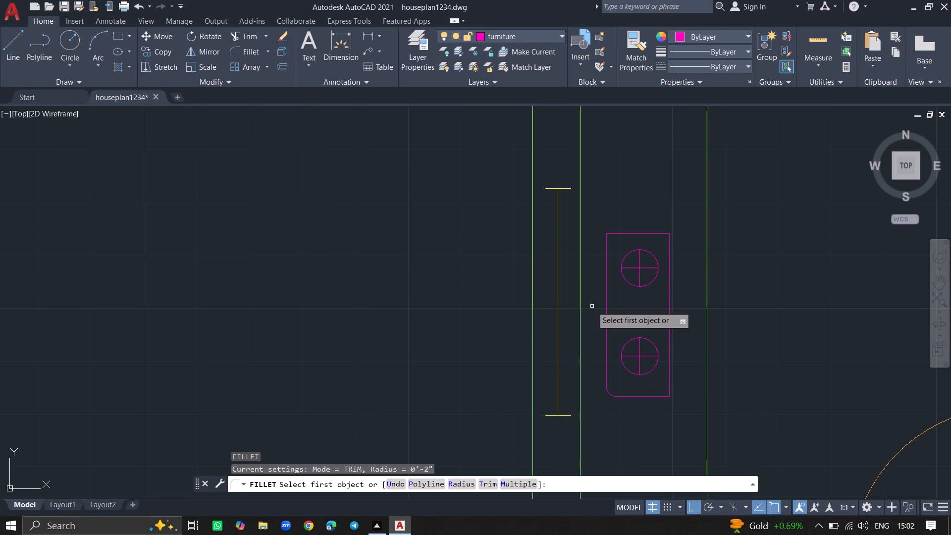
left_click(615, 234)
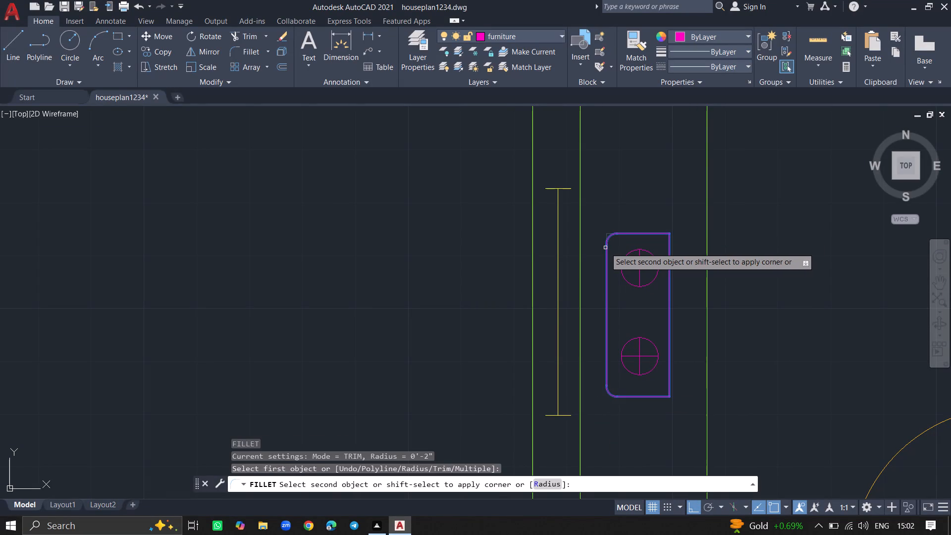
left_click(605, 248)
key("Return")
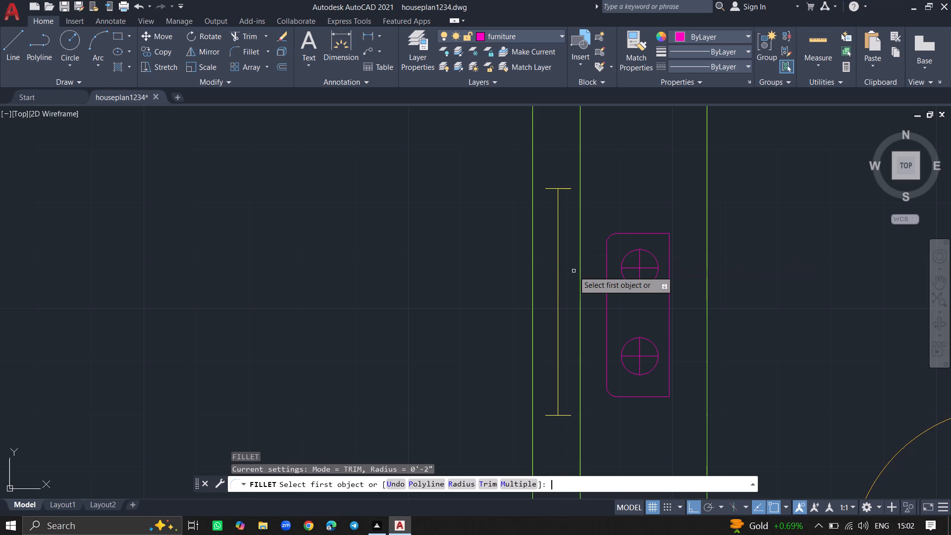
key("Escape")
Make the text layer the current layer.
scroll(574, 271, "down", 5, "ctrl")
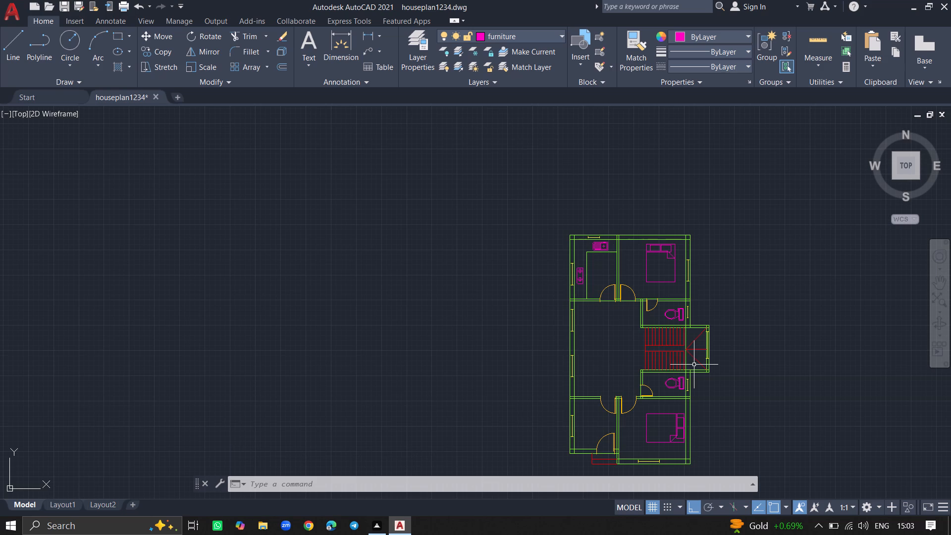
scroll(694, 365, "up", 3, "ctrl")
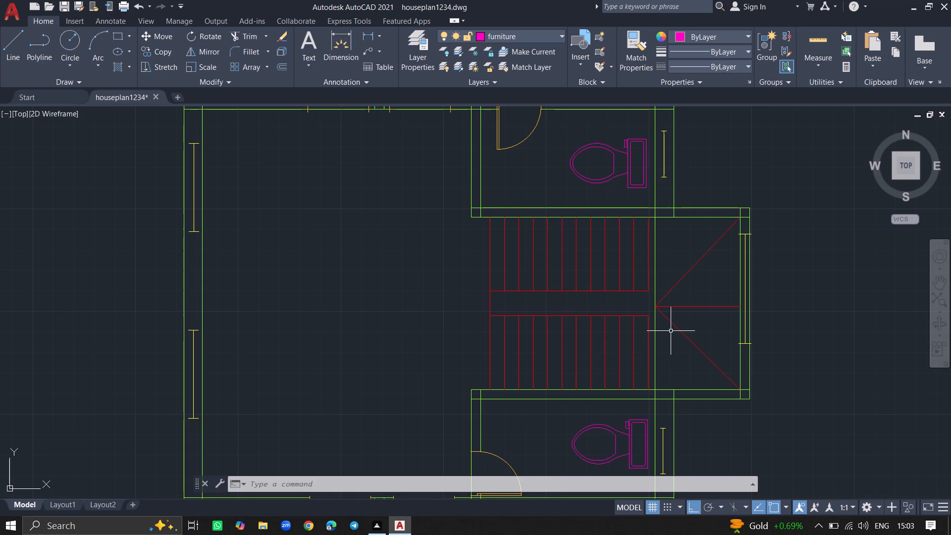
scroll(671, 331, "down", 4, "ctrl")
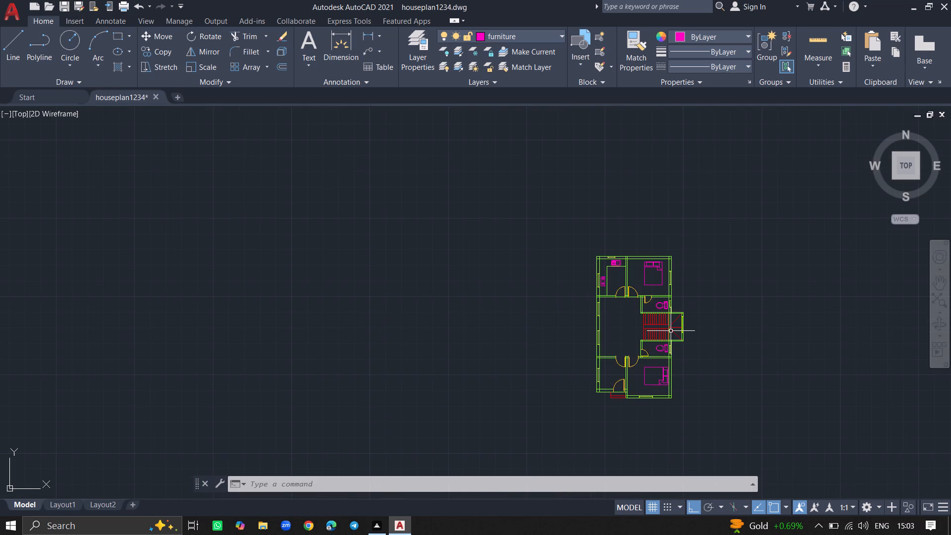
scroll(610, 279, "up", 2, "ctrl")
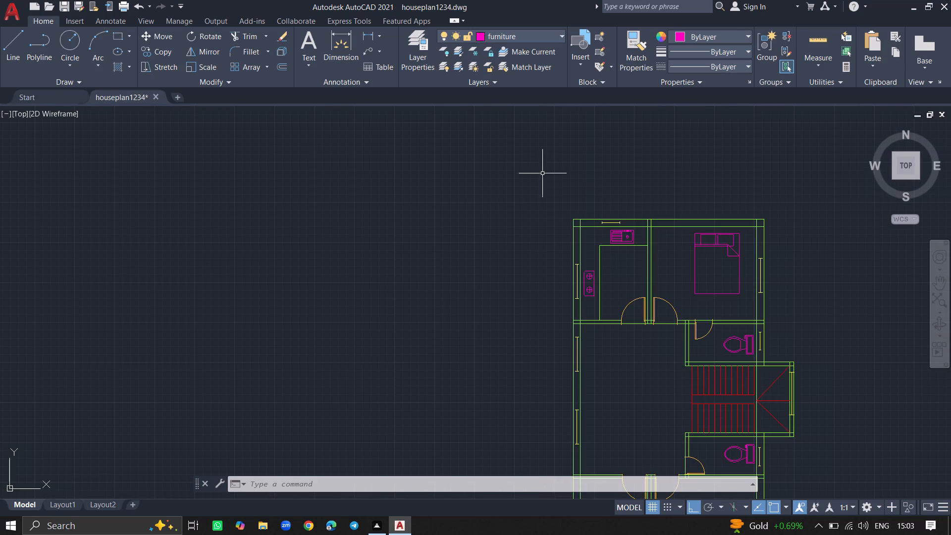
double_click(424, 61)
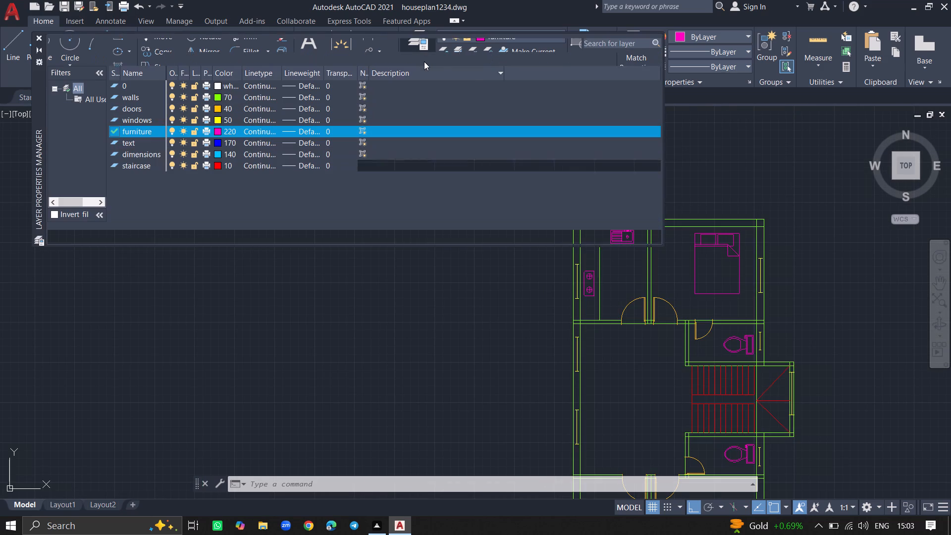
double_click(140, 140)
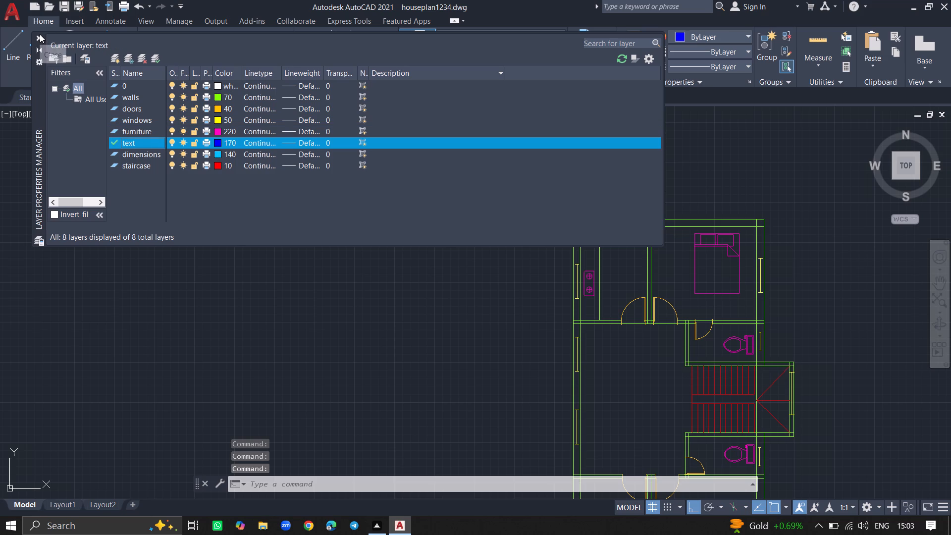
left_click(40, 34)
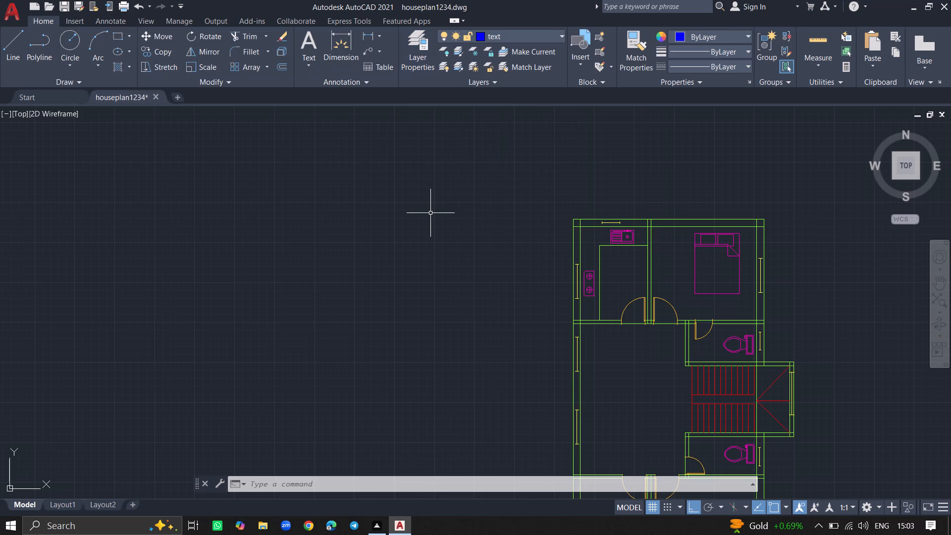
Place a multiline text box about 2'-7" across diagonally in the kitchen's open floor area beside the cooktop counter.
type("mtext")
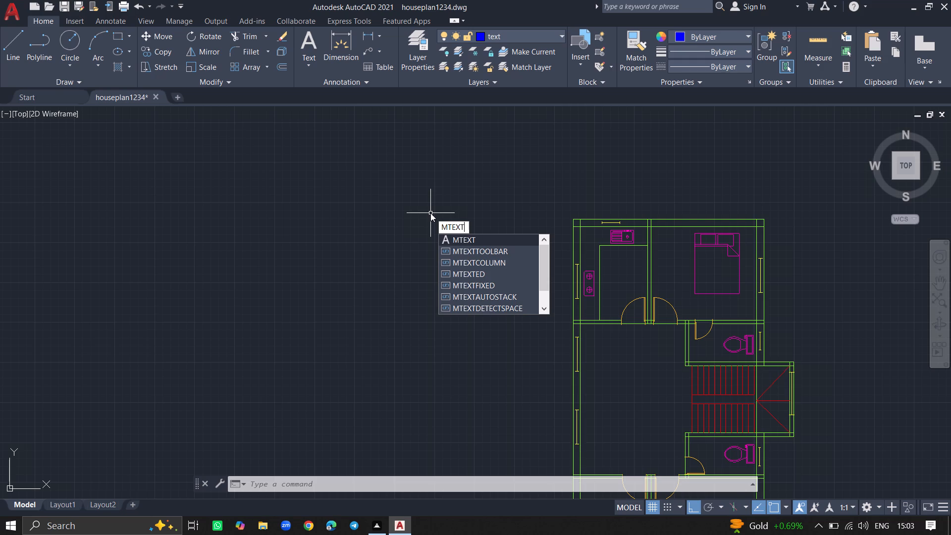
key("Return")
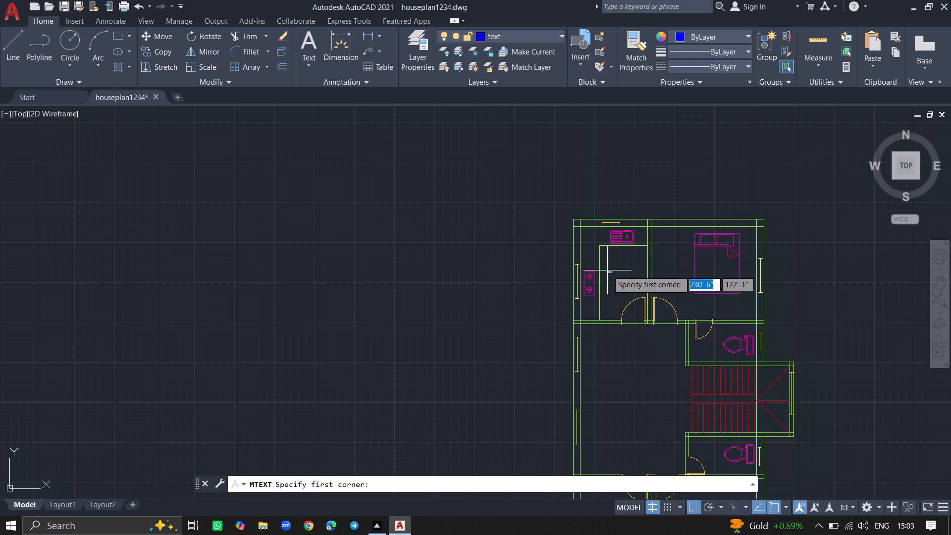
scroll(607, 270, "up", 5, "ctrl")
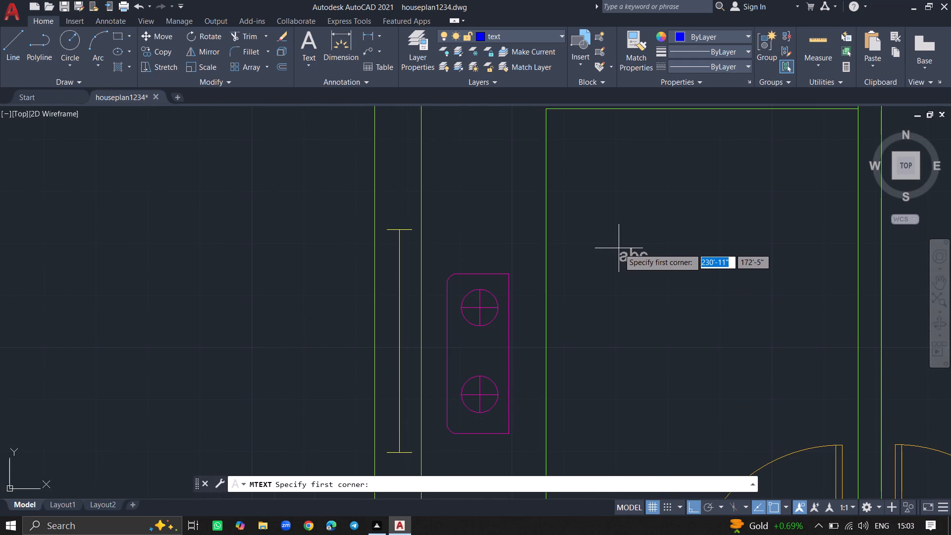
left_click(618, 248)
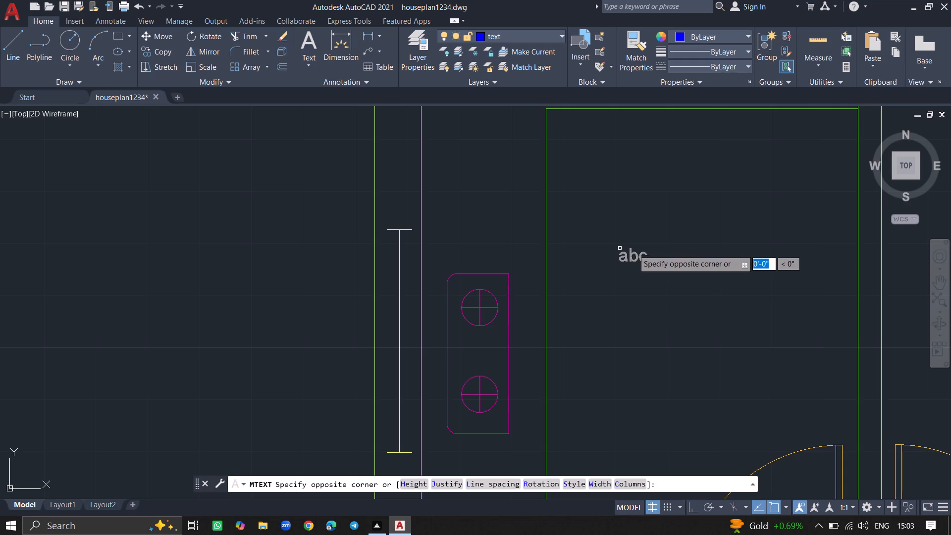
left_click(774, 285)
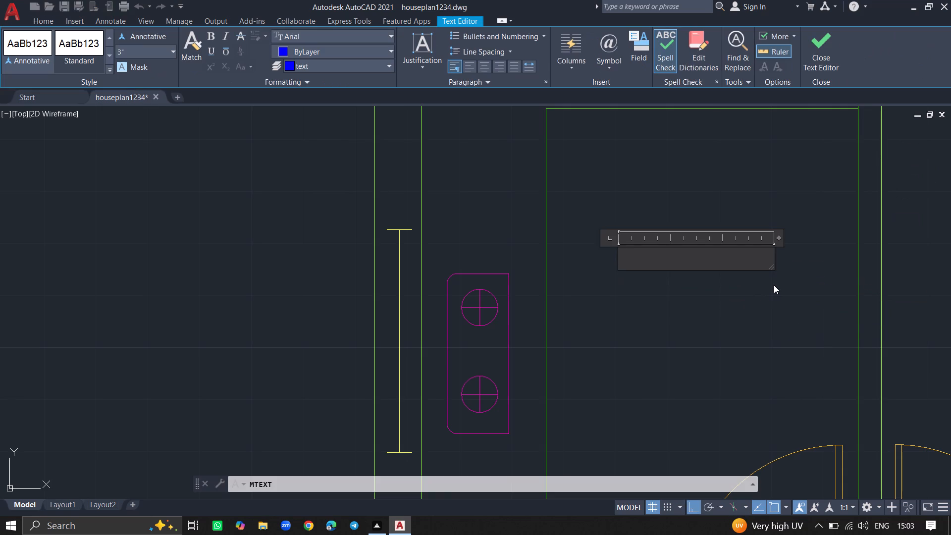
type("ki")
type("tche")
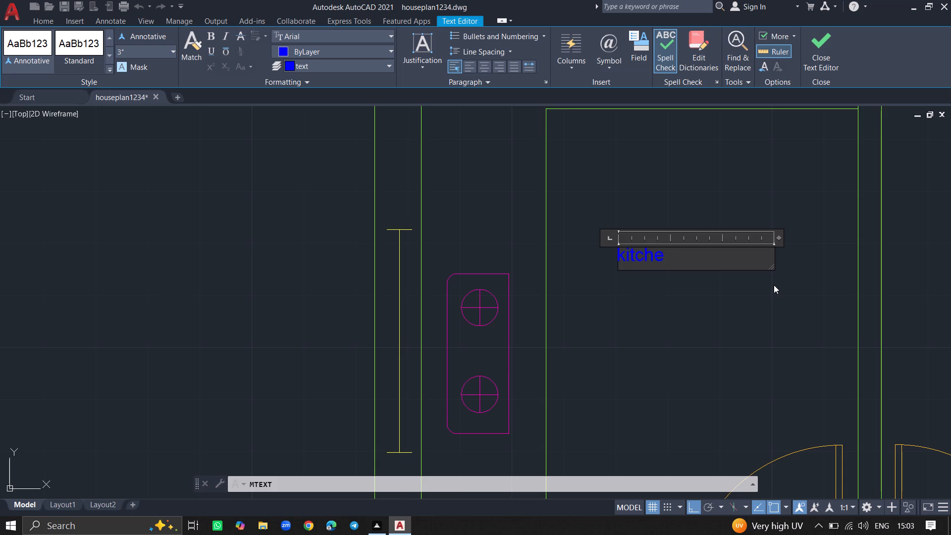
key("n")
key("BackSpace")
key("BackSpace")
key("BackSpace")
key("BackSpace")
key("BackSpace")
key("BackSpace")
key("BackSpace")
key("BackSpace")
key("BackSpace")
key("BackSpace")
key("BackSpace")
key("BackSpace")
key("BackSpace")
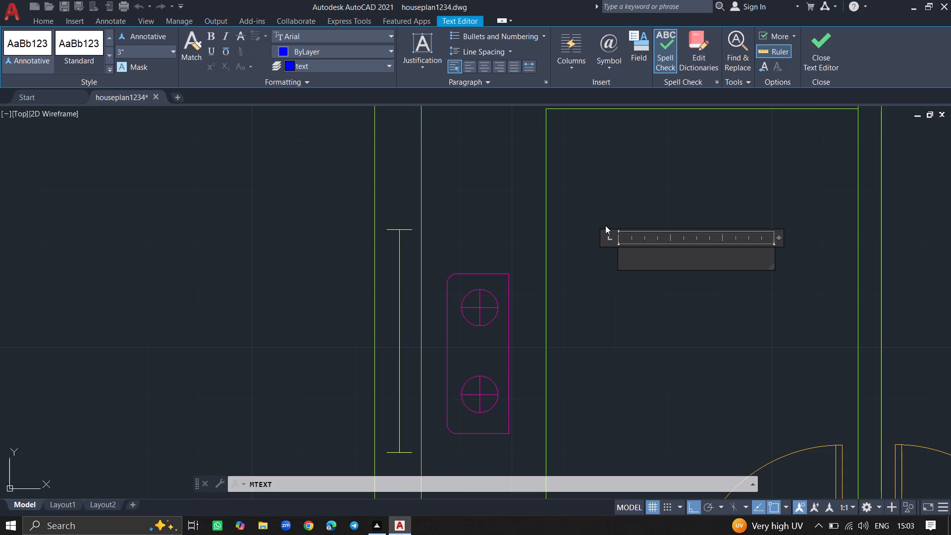
Fill the kitchen label with the uppercase name KITCHEN and a second line reading 7' 0" X 9' 9".
type("KITCHEN")
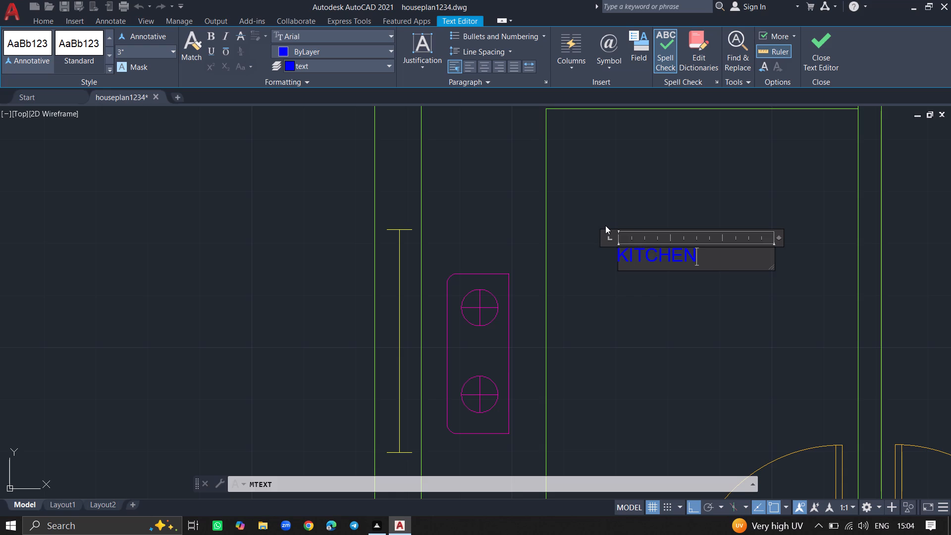
key("Return")
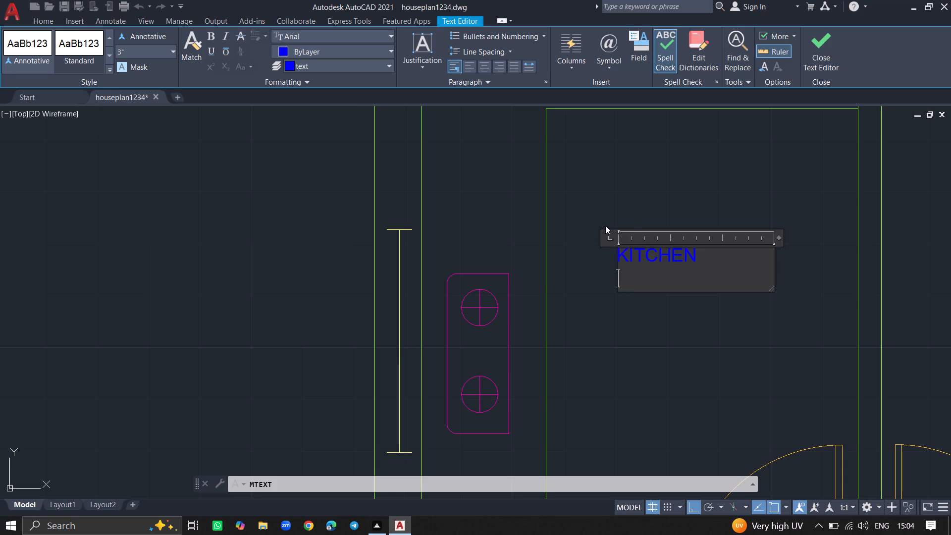
key("7")
key("apostrophe")
key("space")
type("0\"")
key("space")
type("X")
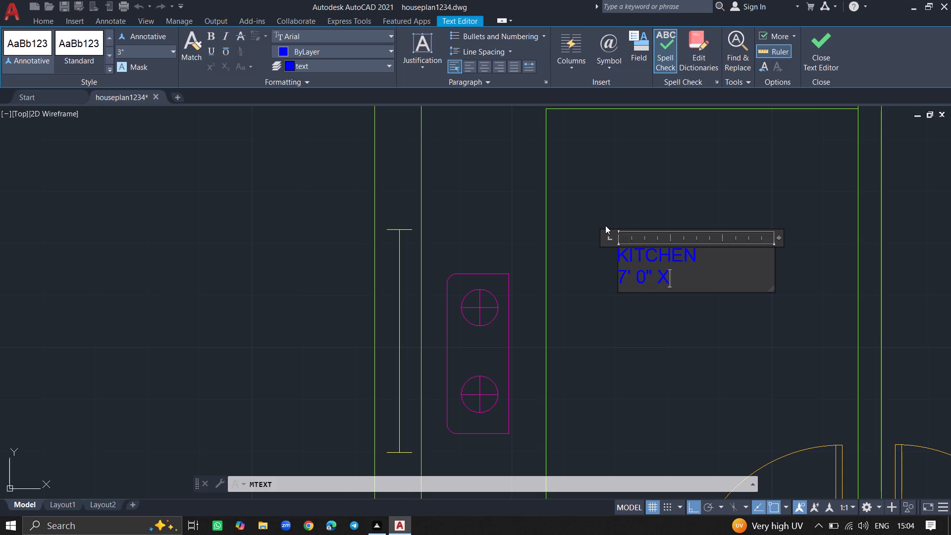
key("space")
type("9'")
key("space")
type("9\"")
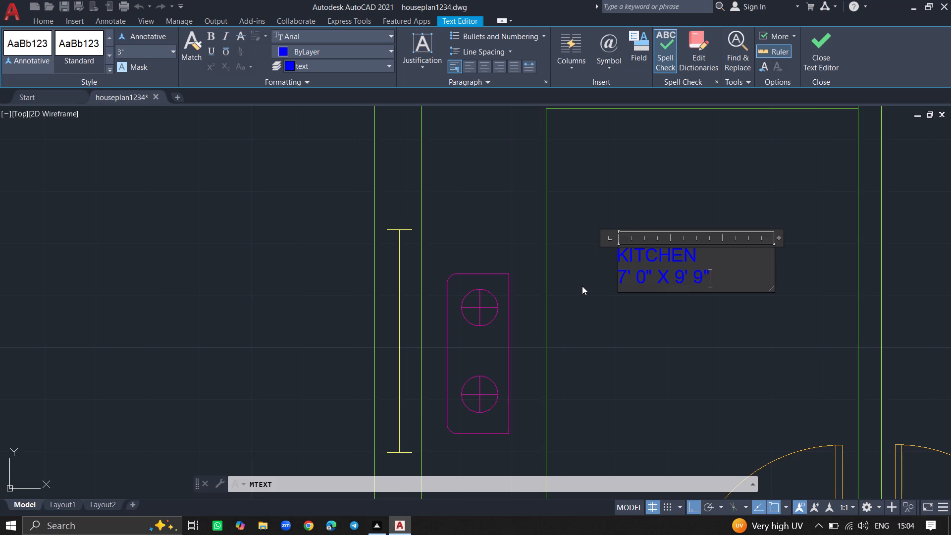
left_click(582, 286)
Place a multiline text box over the middle of the bed in the bedroom beside the kitchen.
scroll(620, 297, "down", 2, "ctrl")
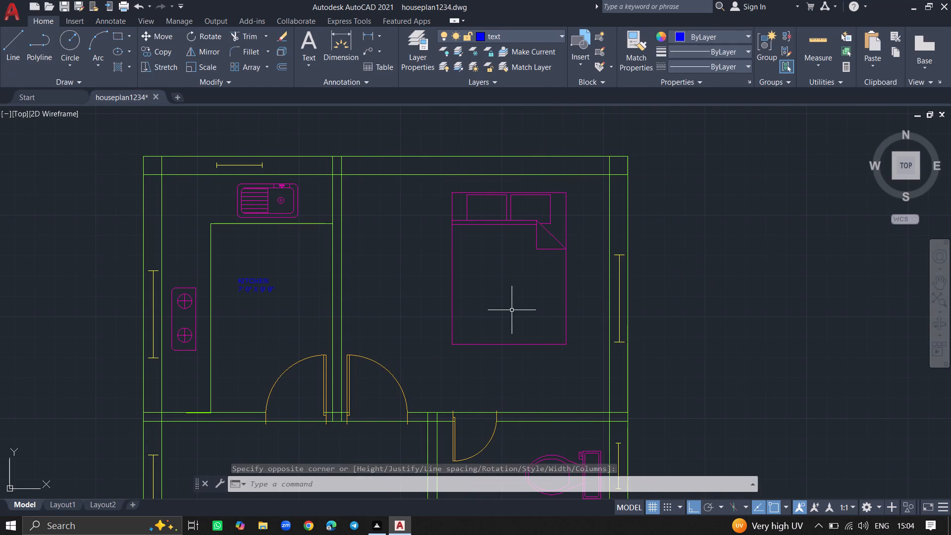
type("MTEXT")
key("Return")
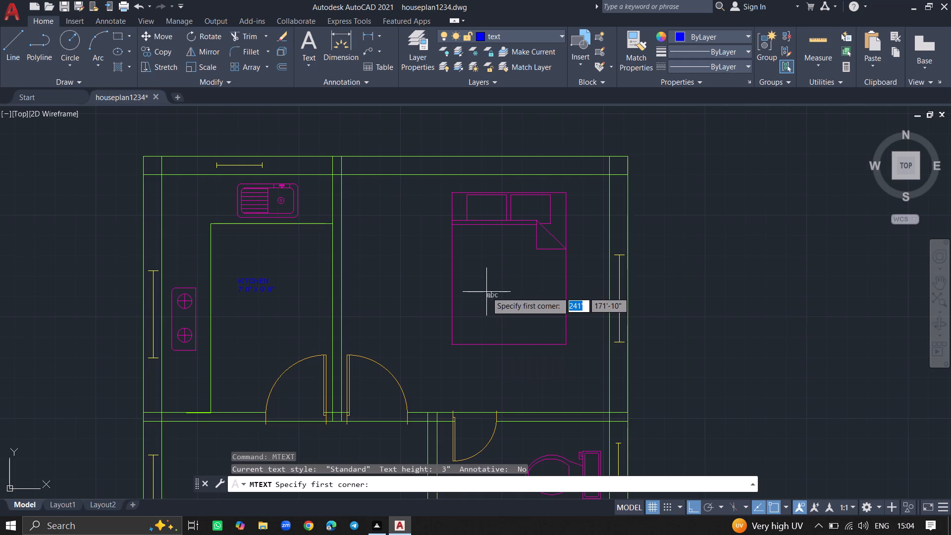
left_click(478, 272)
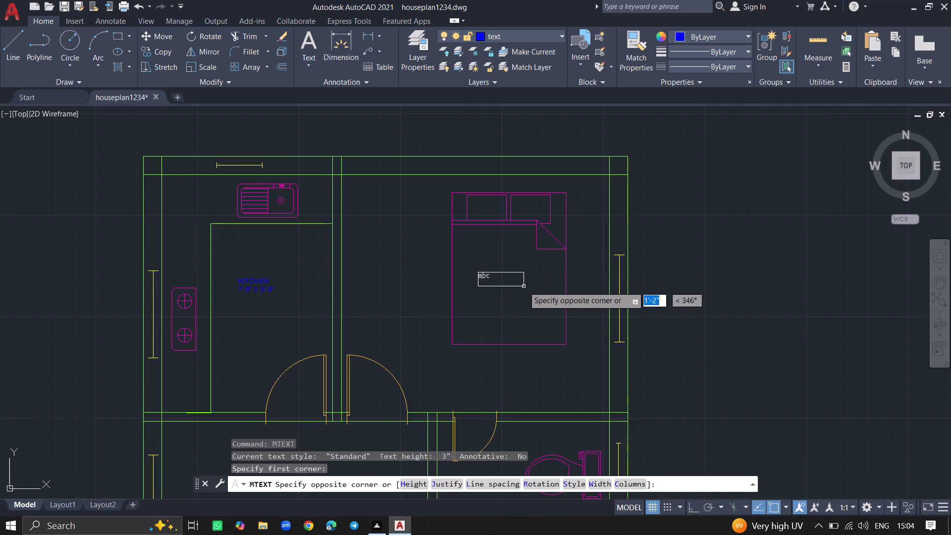
left_click(539, 290)
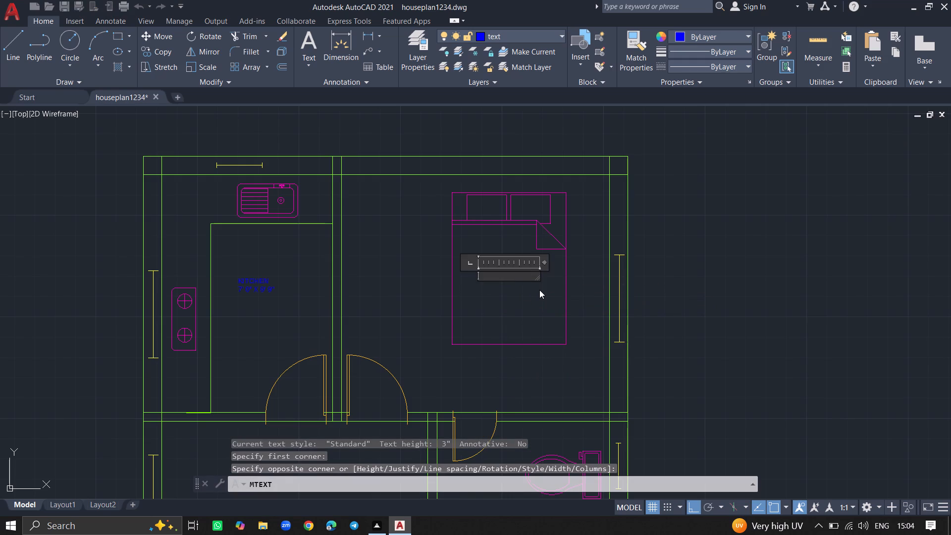
Fill the bedroom label with the uppercase name BEDROOM - 1 and a second line reading 11' 0" X 9' 9".
type("BEDROO")
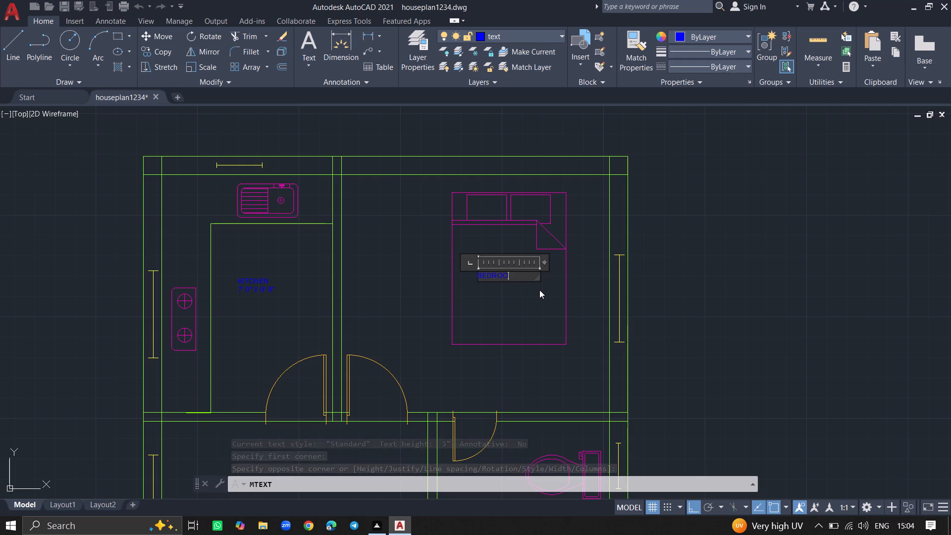
type("M - 1")
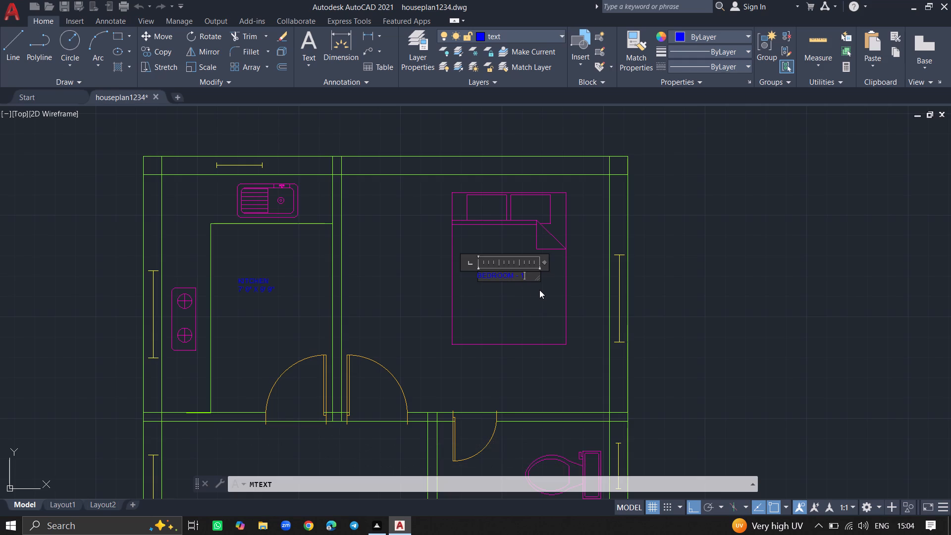
key("space")
key("Return")
type("11'")
key("space")
type("0\" X")
key("space")
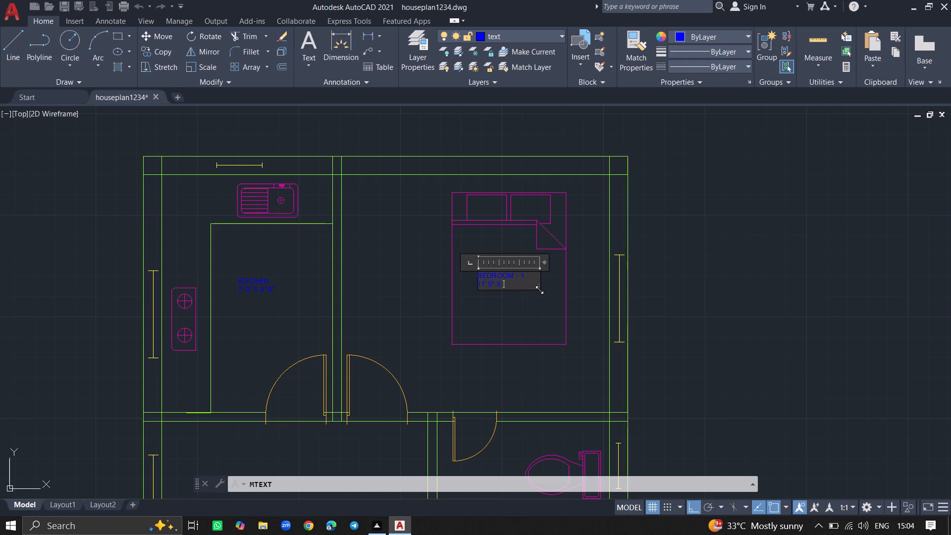
type("9'")
key("space")
key("9")
key("shift+quotedbl")
left_click(501, 333)
Place a multiline text box in the middle of the large open room between the window wall and the staircase.
scroll(485, 308, "up", 6, "ctrl")
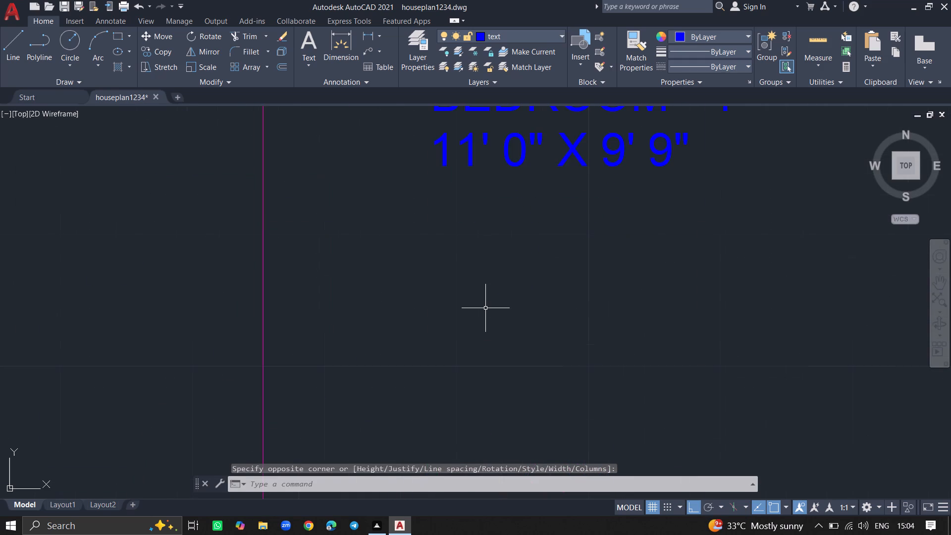
scroll(497, 268, "down", 6, "ctrl")
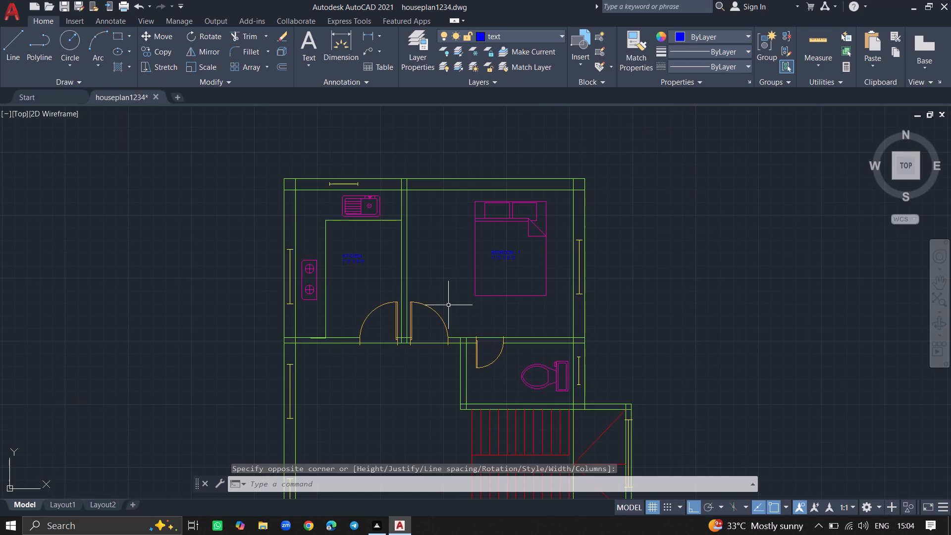
scroll(448, 305, "down", 4, "ctrl")
scroll(433, 335, "up", 7, "ctrl")
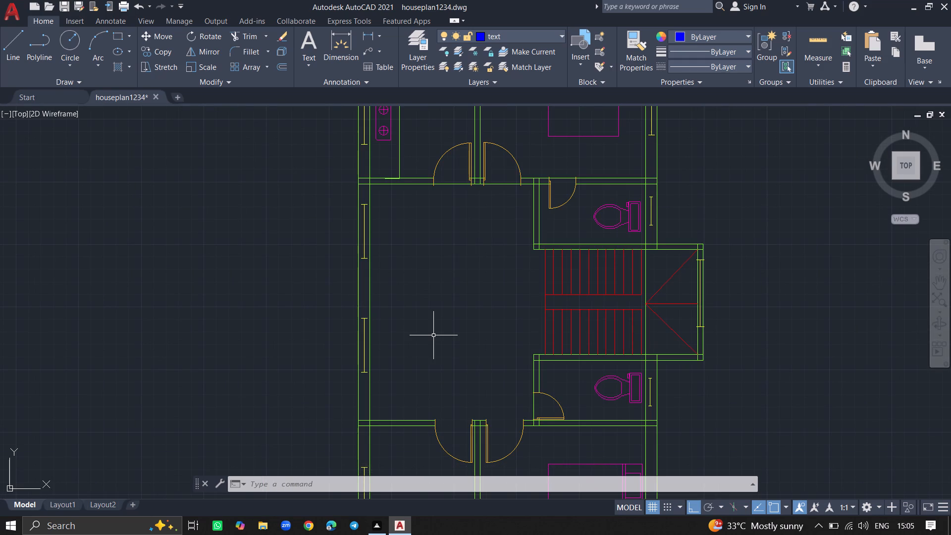
type("MTEXT")
key("Return")
left_click(419, 296)
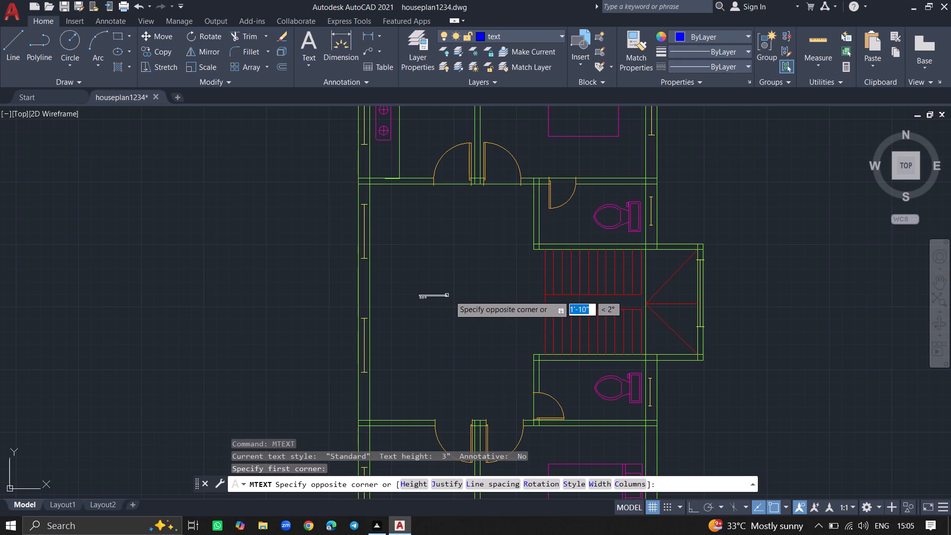
left_click(502, 315)
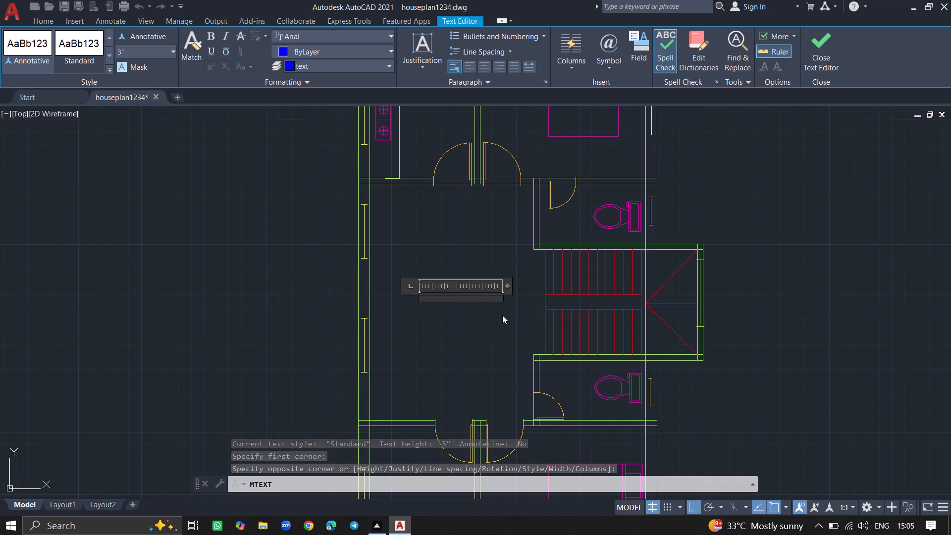
Fill the large room's text box with the uppercase name HALL.
type("HALL")
key("BackSpace")
key("BackSpace")
key("BackSpace")
key("BackSpace")
key("BackSpace")
key("BackSpace")
key("BackSpace")
key("BackSpace")
key("BackSpace")
key("BackSpace")
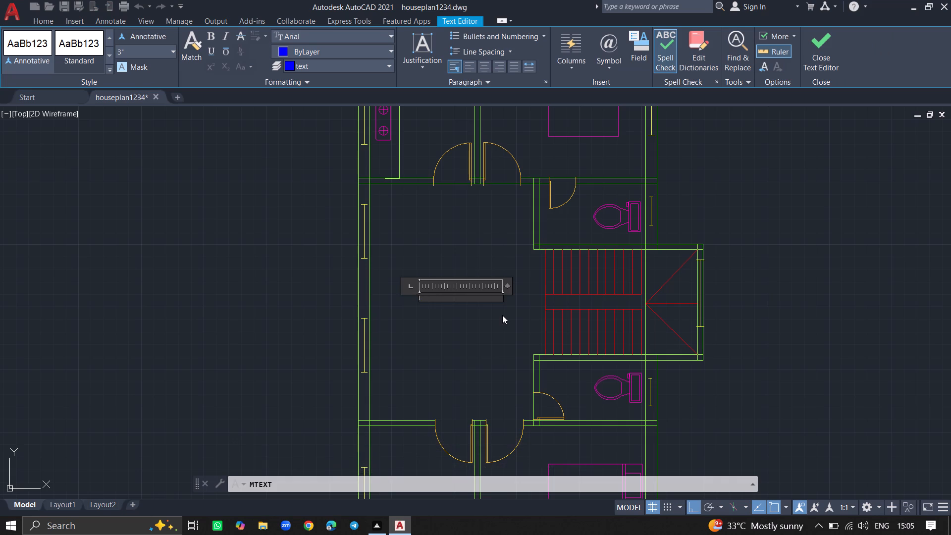
key("h")
type("ALL")
key("Return")
scroll(502, 315, "up", 3, "ctrl")
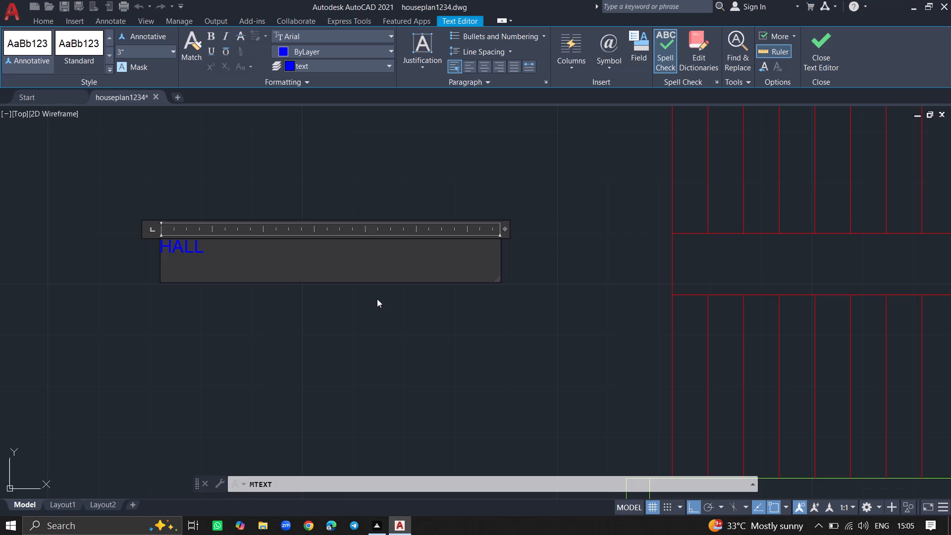
left_click(159, 246)
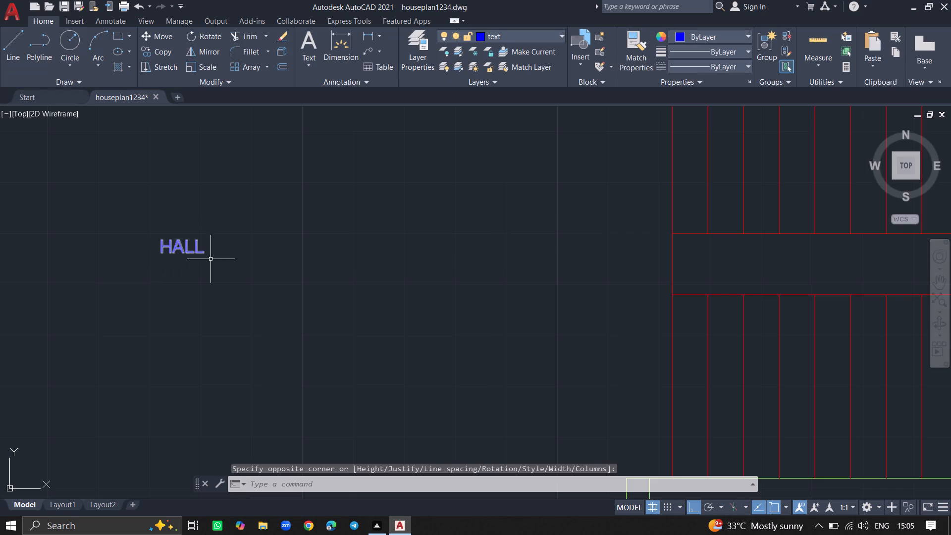
Just below the HALL label, add separate multiline text reading 10' 11" X 15' 9" in a box about 3'-1" across diagonally.
type("MTEXT")
key("Return")
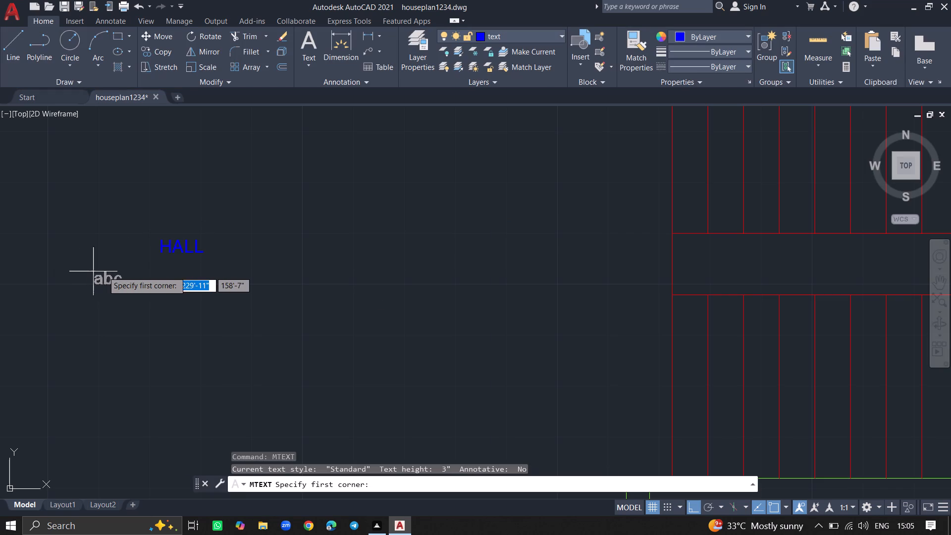
left_click(112, 275)
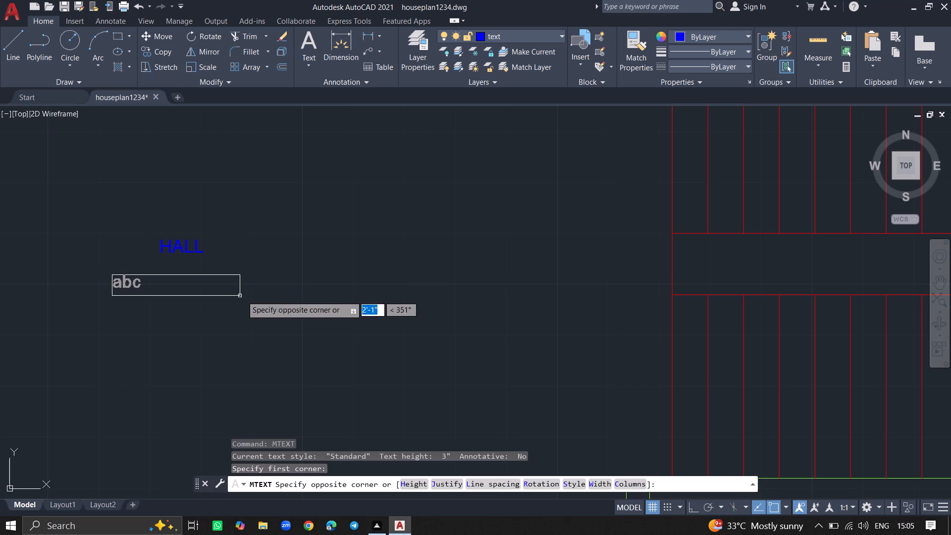
left_click(299, 300)
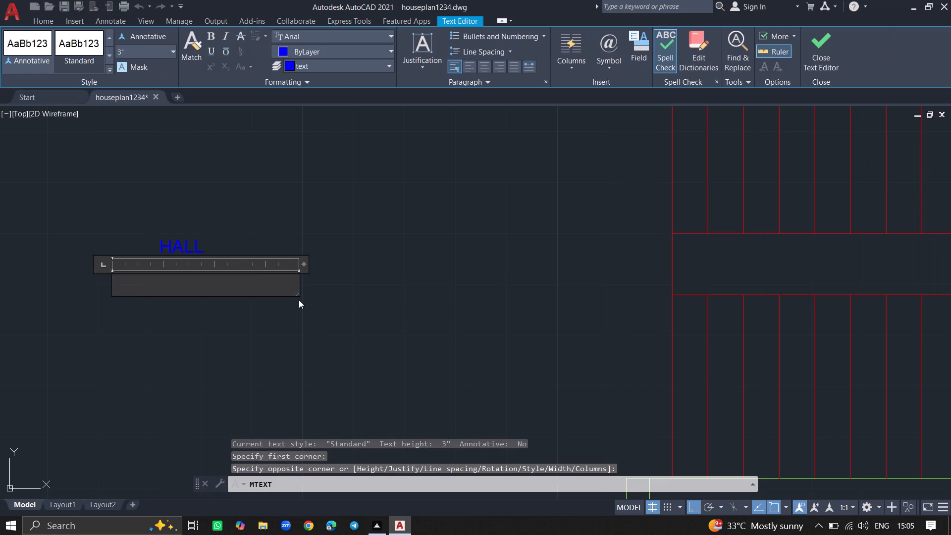
type("10'")
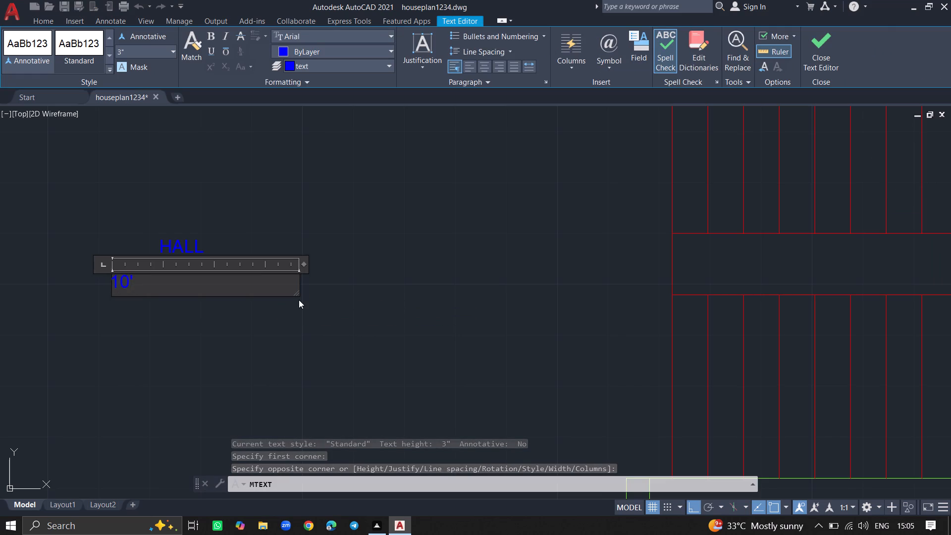
key("space")
type("11")
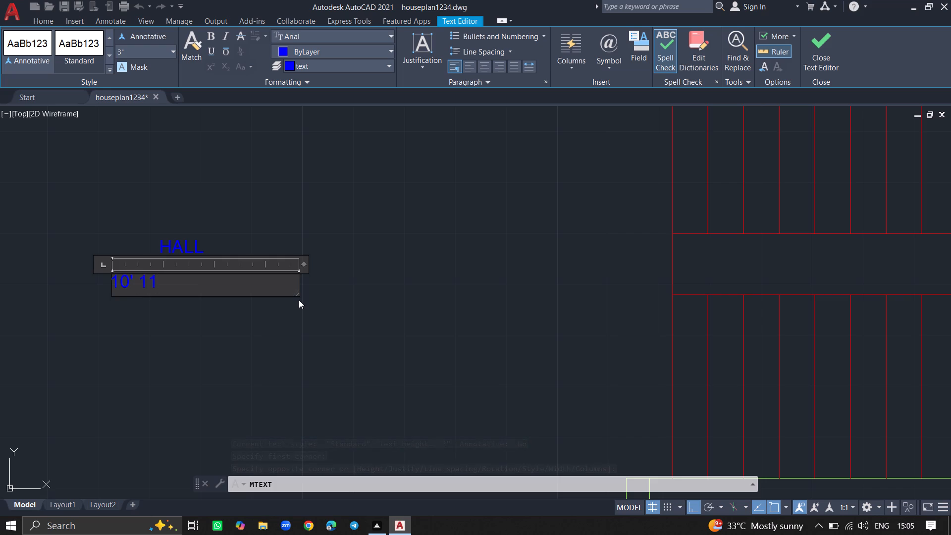
type("\" X 15")
type("' 9")
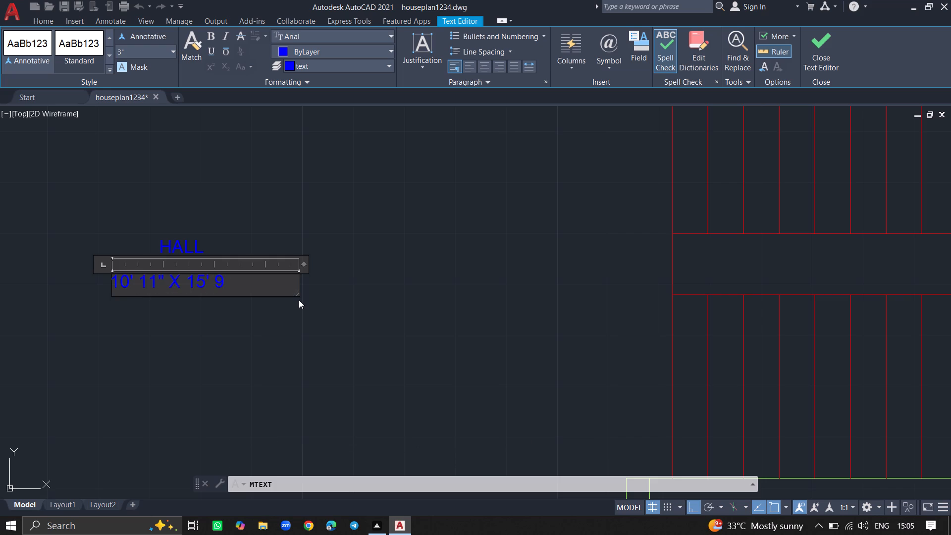
key("shift+quotedbl")
left_click(308, 337)
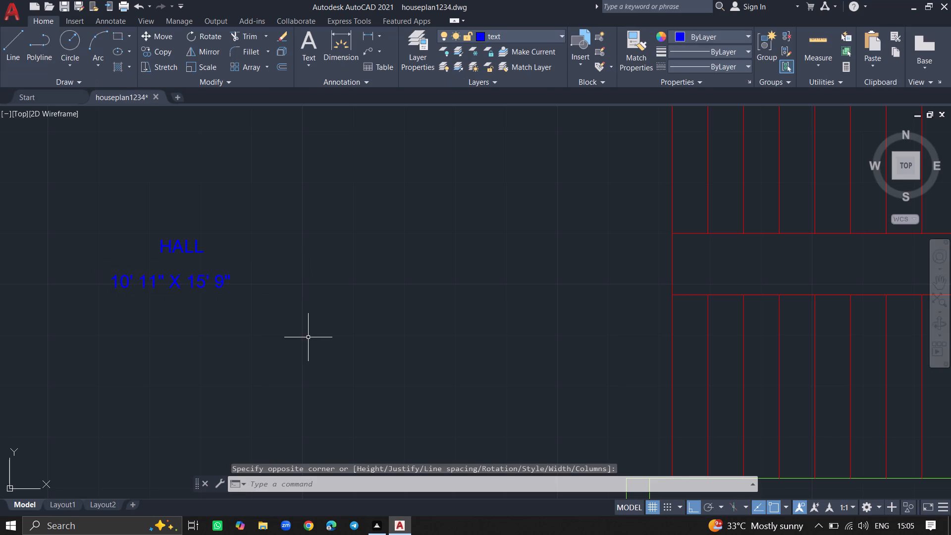
Add a multiline text label reading STAIRCASE in the gap between the two stair flights.
scroll(308, 337, "down", 6, "ctrl")
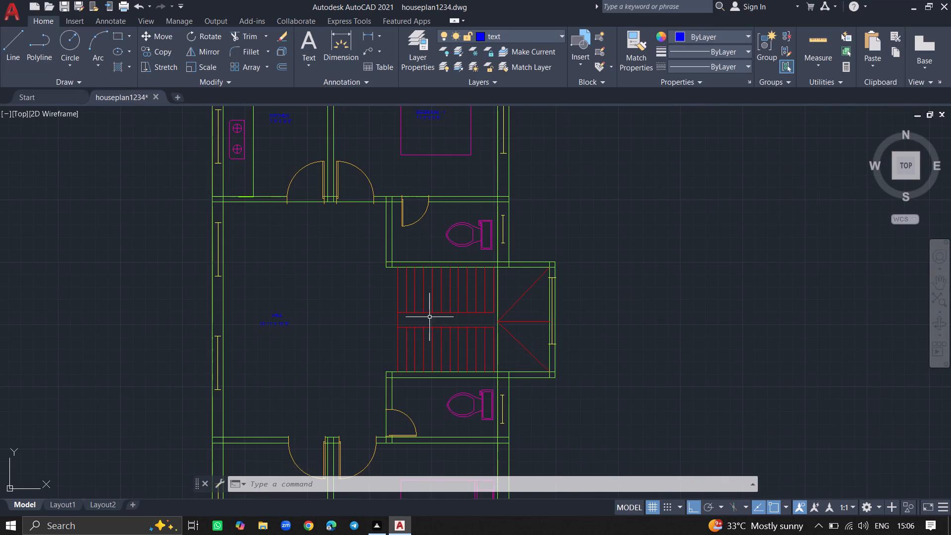
scroll(429, 317, "up", 5, "ctrl")
type("MTEXT")
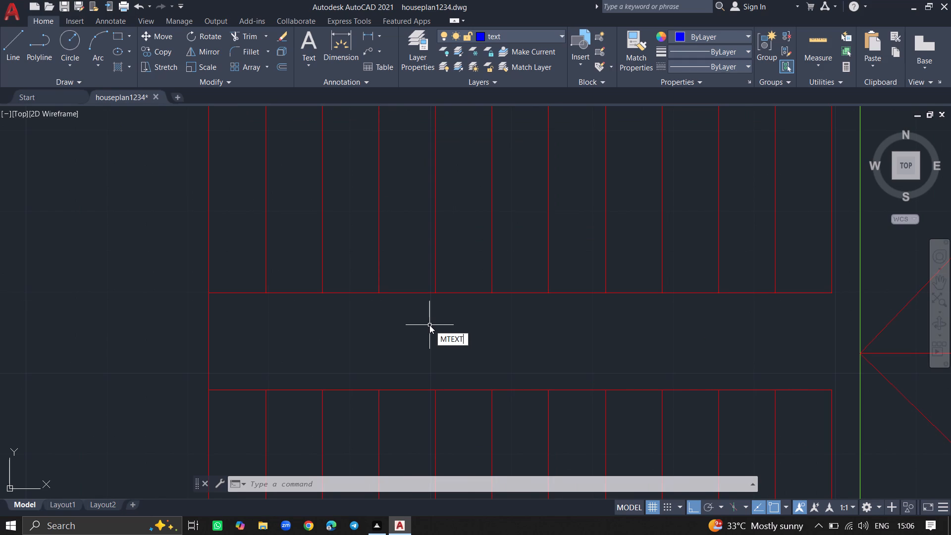
key("Return")
left_click(429, 325)
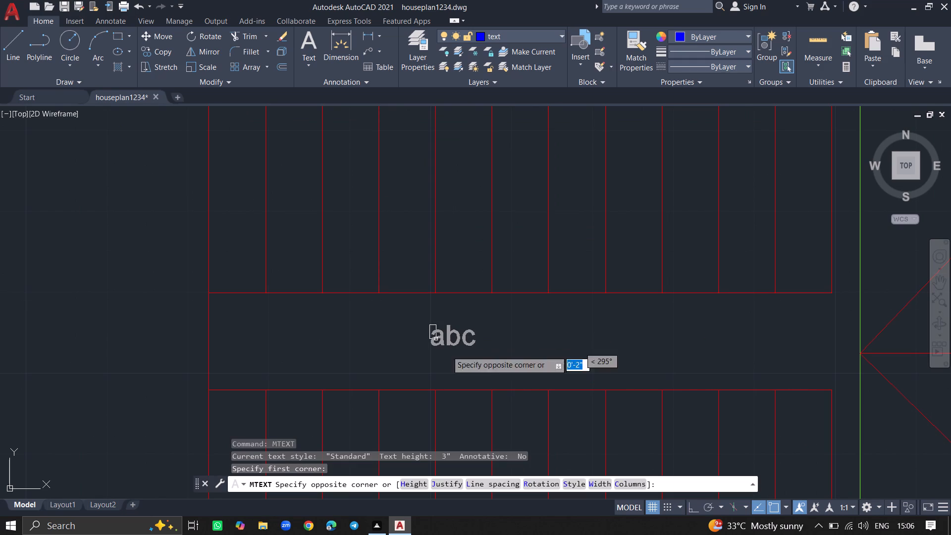
left_click(643, 361)
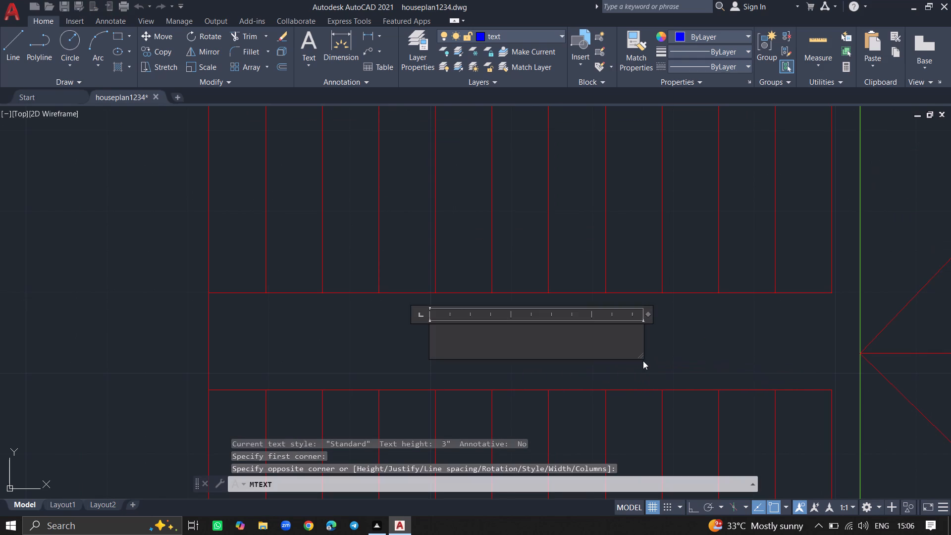
type("STAIRCASE")
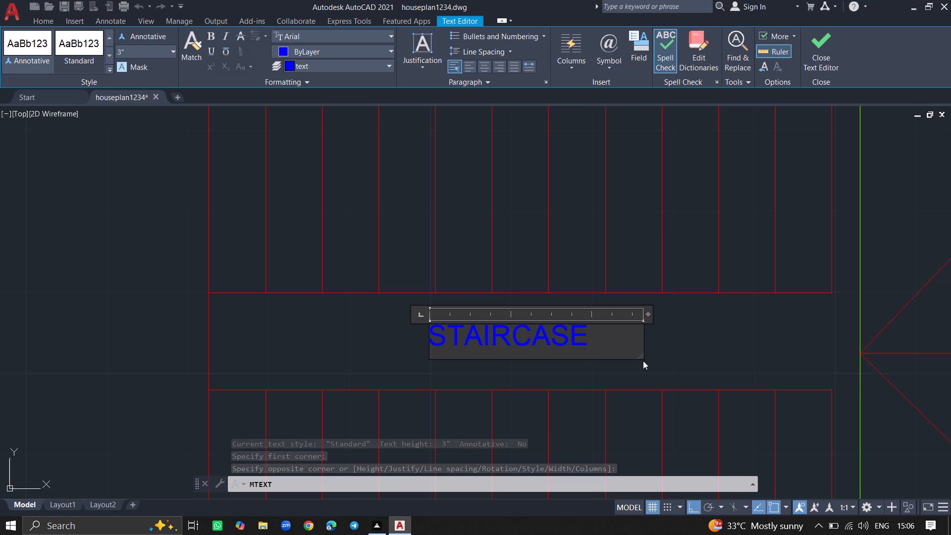
left_click(697, 370)
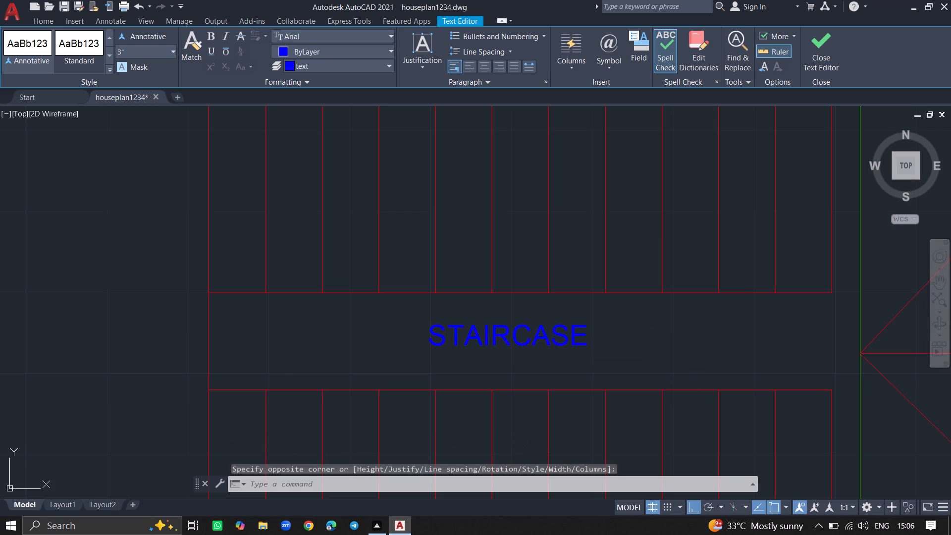
Place a multiline text box in the middle of the entrance room beside the front steps and enter DRAWING AREA in it.
scroll(697, 370, "down", 6, "ctrl")
scroll(664, 404, "down", 6, "ctrl")
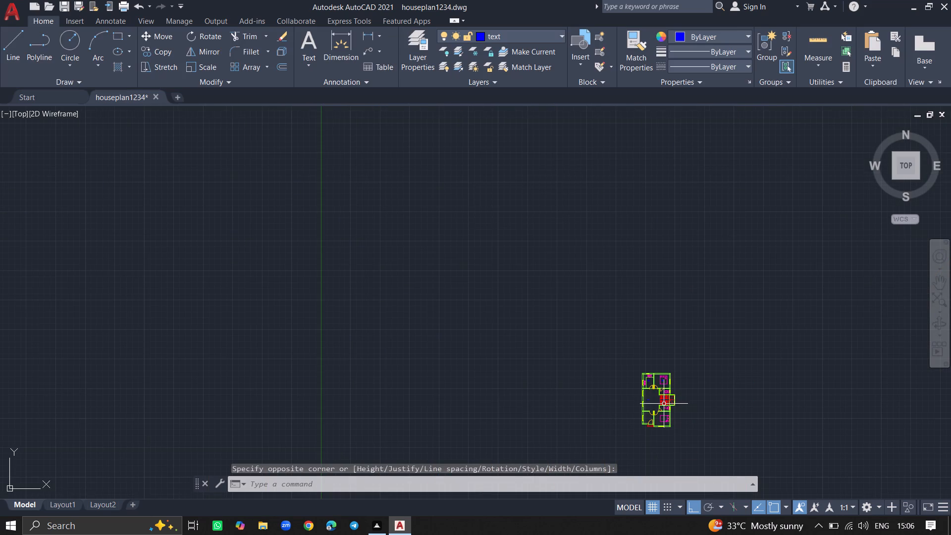
scroll(650, 435, "up", 3, "ctrl")
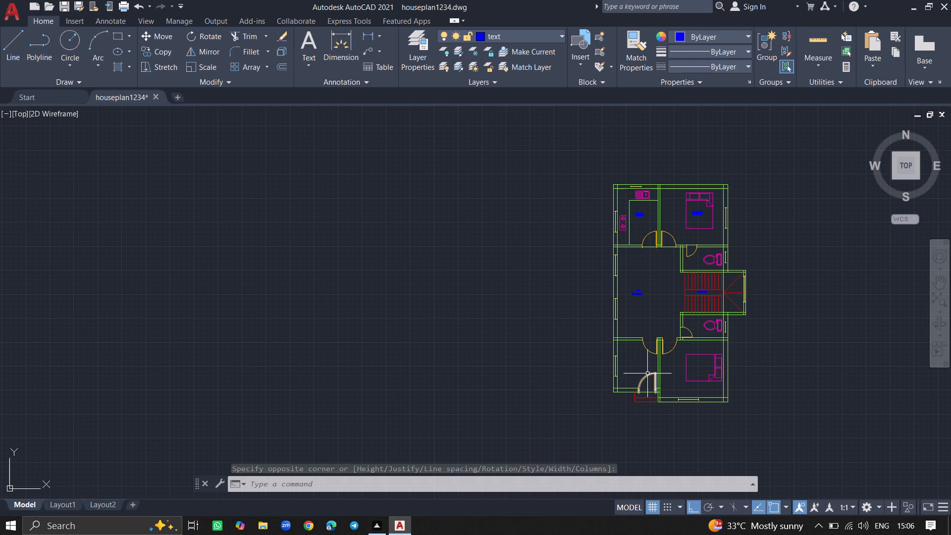
scroll(647, 374, "up", 6, "ctrl")
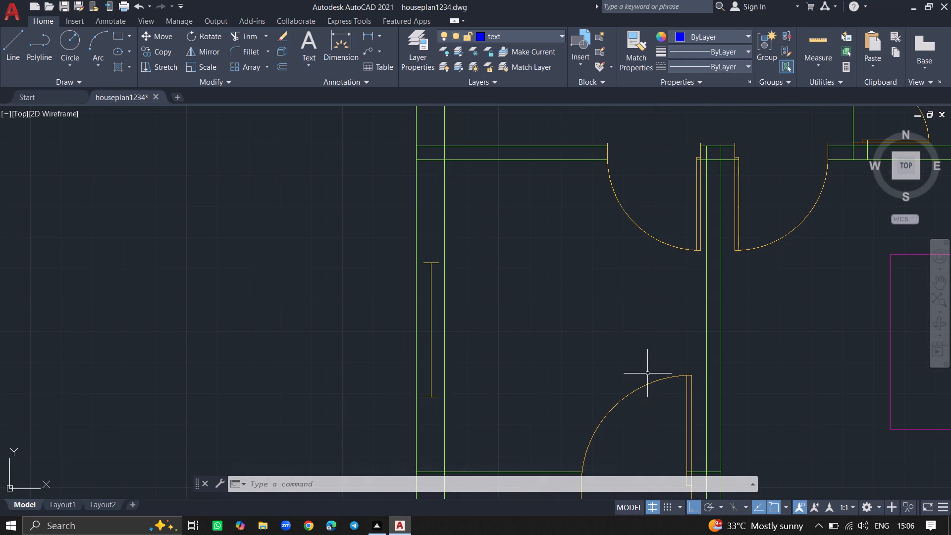
type("MTEXT")
key("Return")
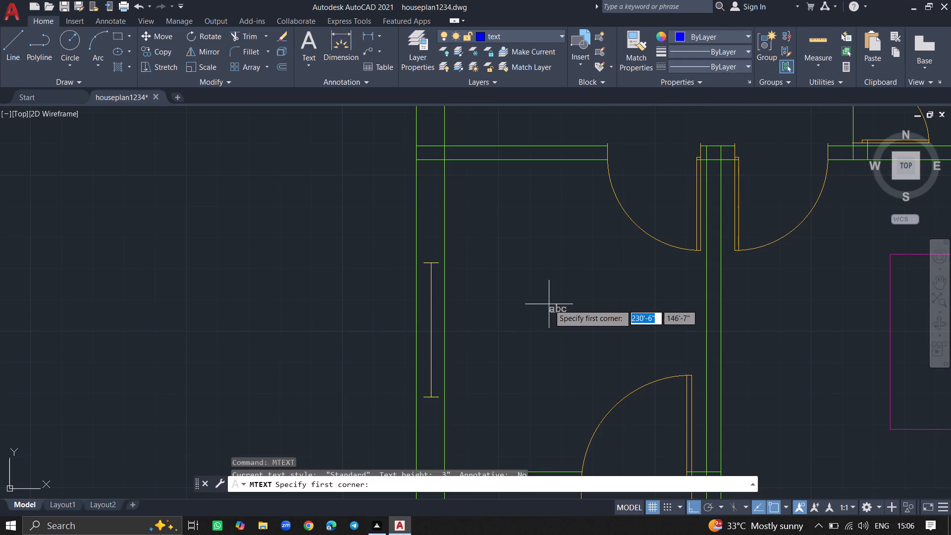
left_click(482, 292)
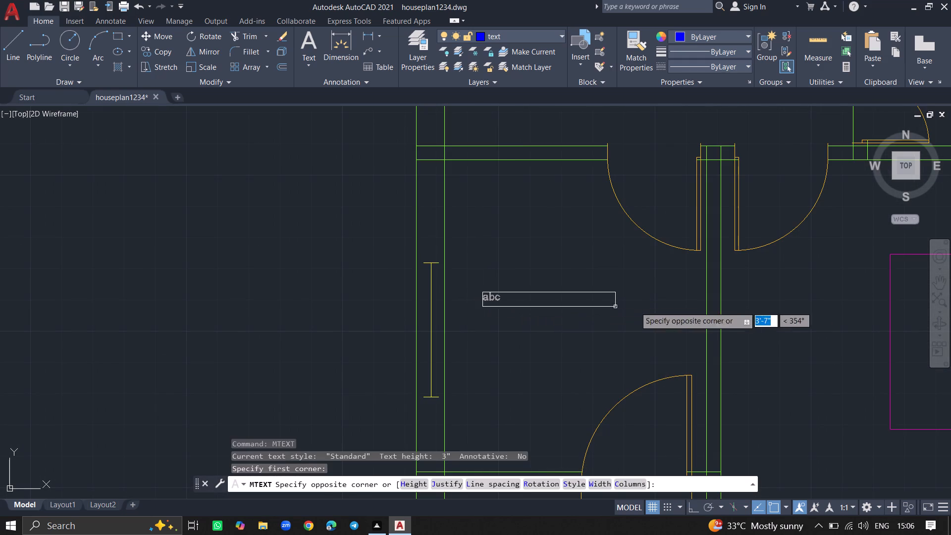
left_click(657, 321)
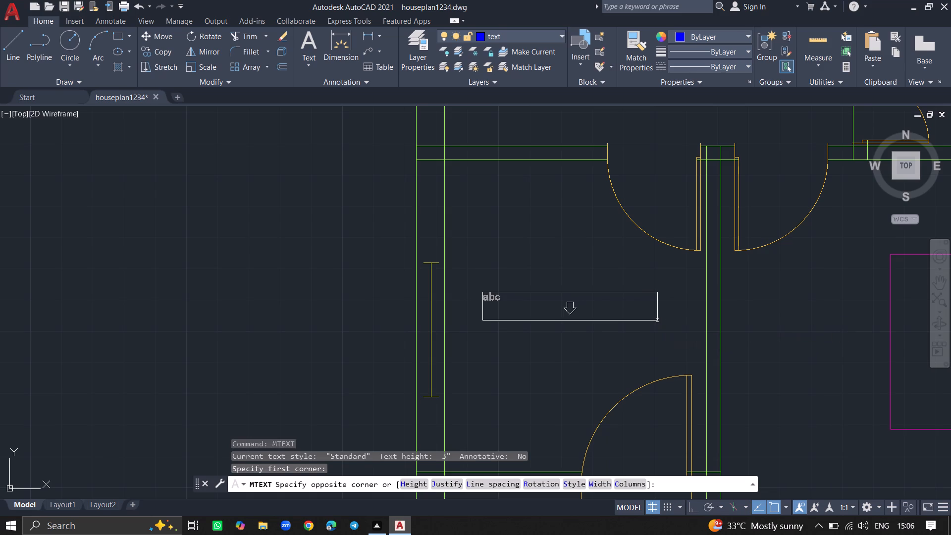
type("DRAW")
type("ING AREA")
key("space")
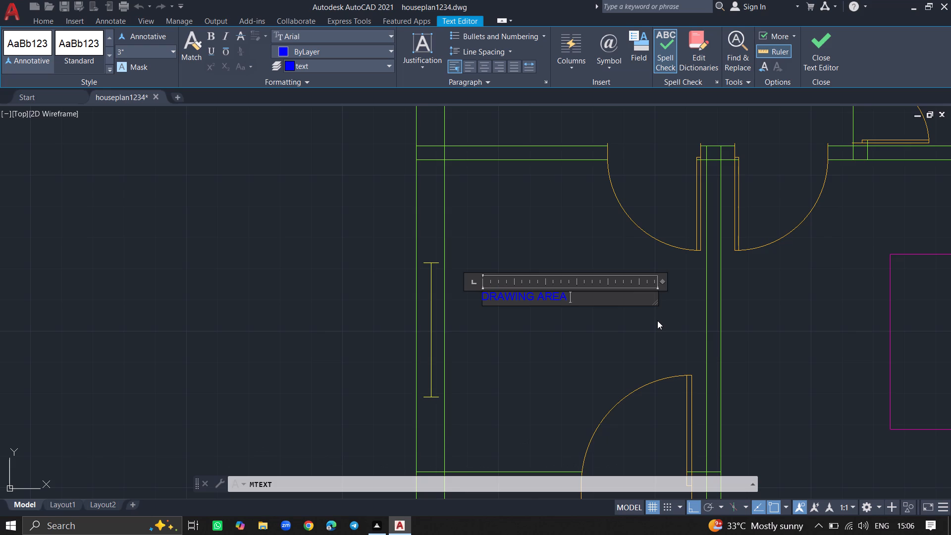
Add a second line reading 7' 0" X 8' 4" under DRAWING AREA in the same text and finish the label.
key("Return")
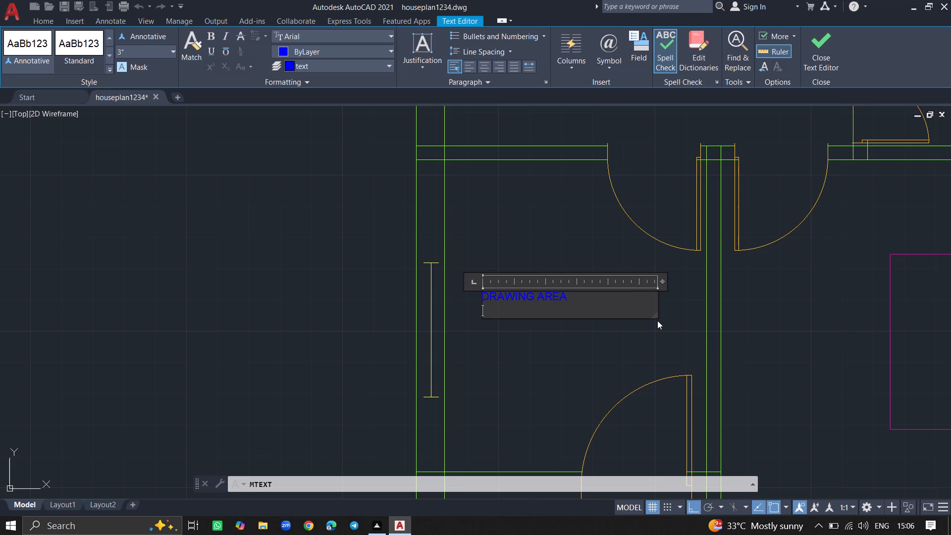
key("7")
type("'")
key("space")
key("0")
type("\" X")
key("space")
type("8")
key("space")
key("BackSpace")
key("apostrophe")
key("space")
key("4")
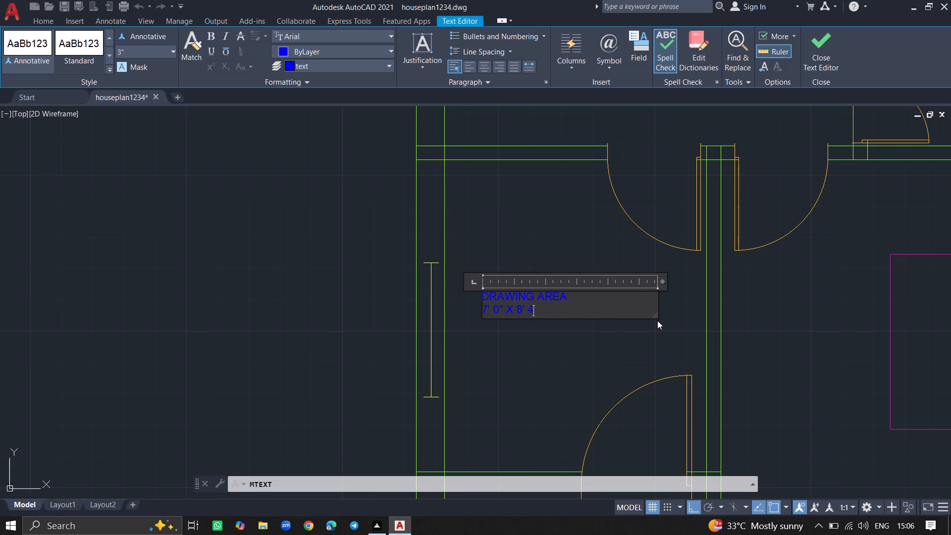
key("shift+quotedbl")
left_click(595, 395)
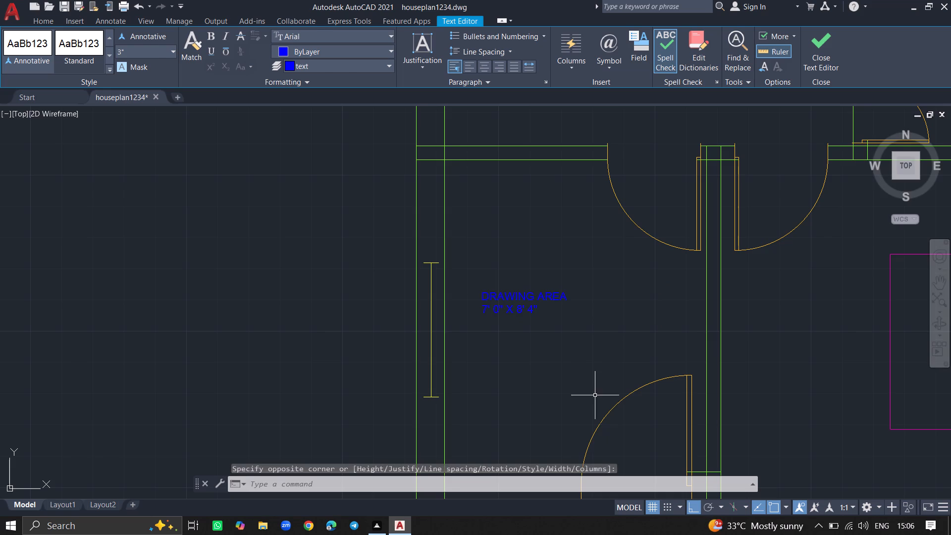
Place a multiline text box about 4'-0" across diagonally above the bed in the bedroom beside the drawing area, and enter BED ROOM.
scroll(595, 395, "down", 5, "ctrl")
scroll(650, 409, "up", 4, "ctrl")
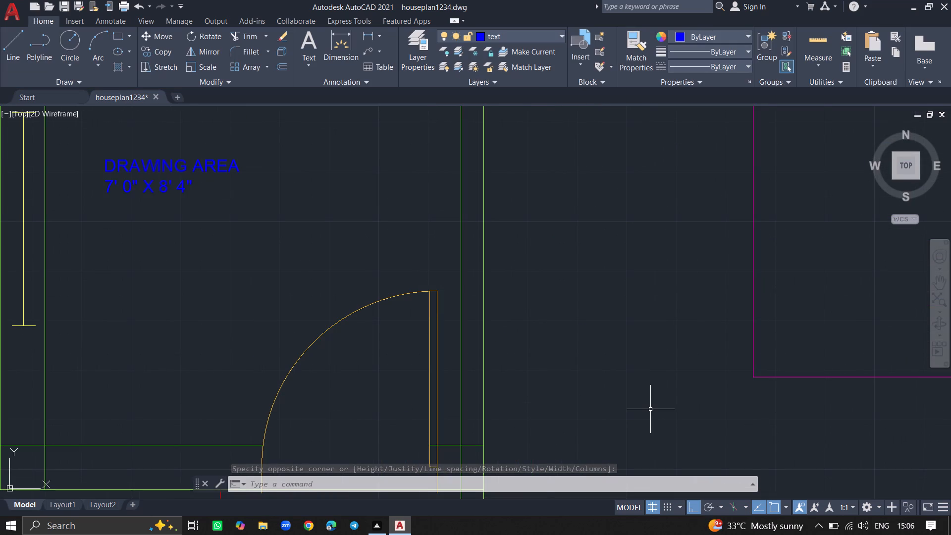
scroll(650, 409, "down", 3, "ctrl")
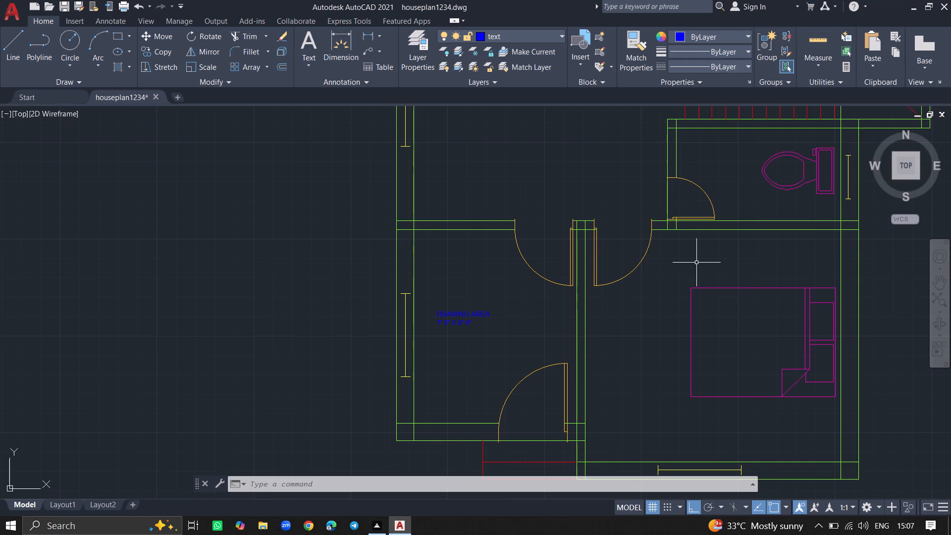
type("MTEXT")
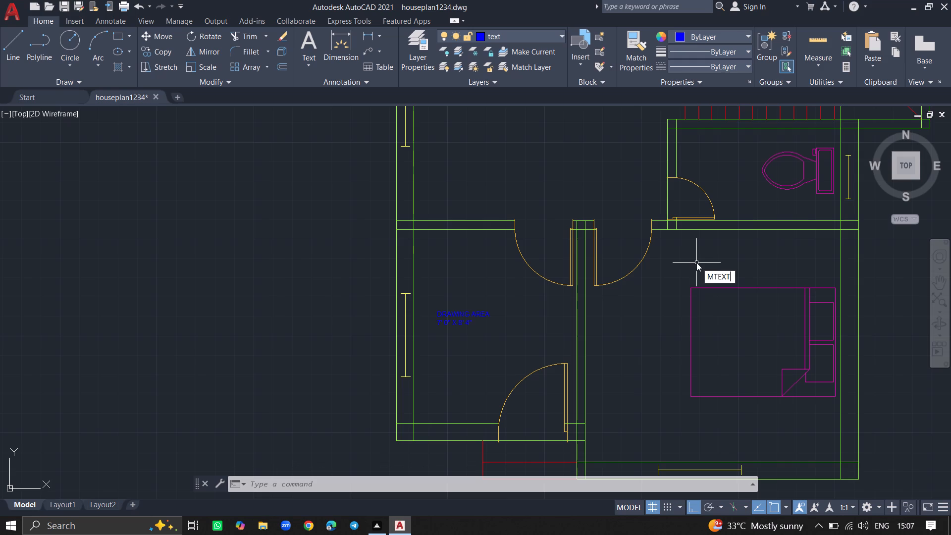
key("Return")
left_click(701, 255)
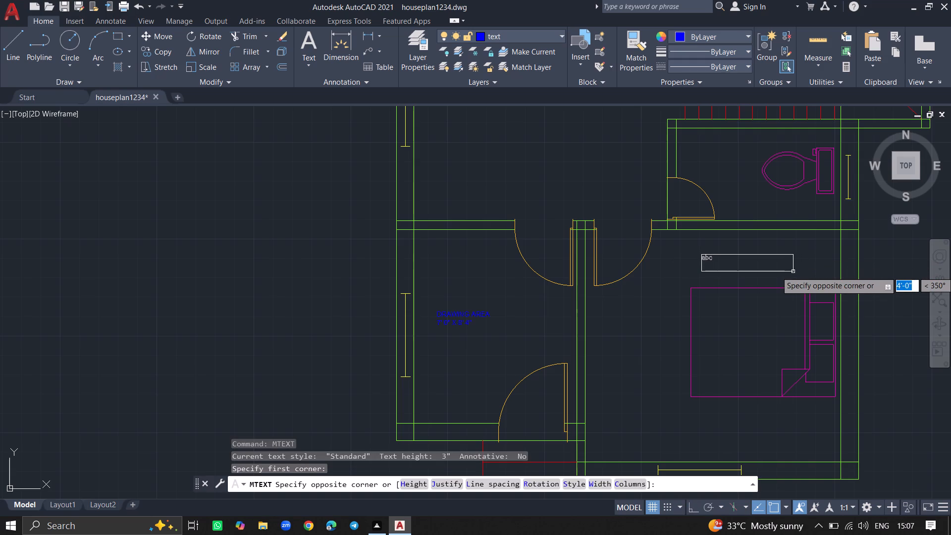
left_click(793, 271)
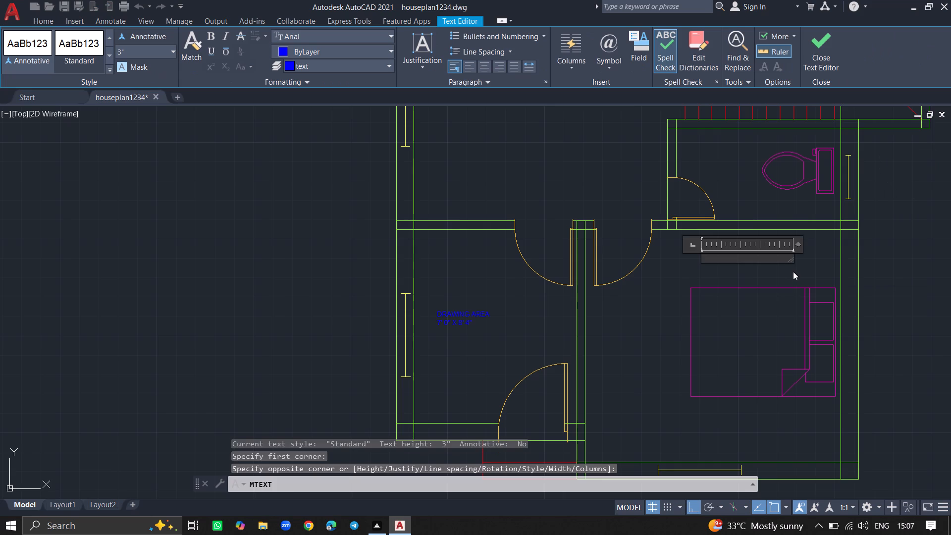
type("BED ROOM")
key("space")
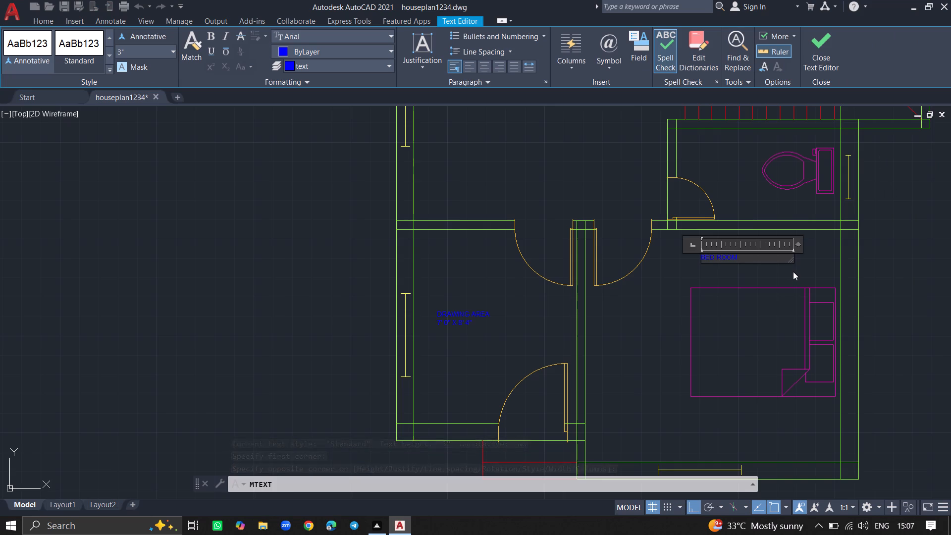
Add a second line reading 11' 0" X 10' 0" under BED ROOM in the same text and finish the label.
key("Return")
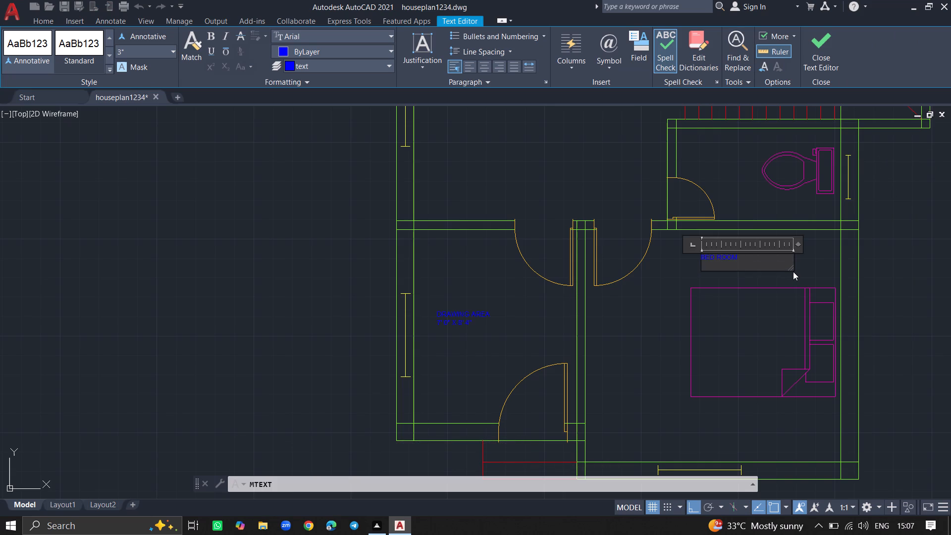
type("11")
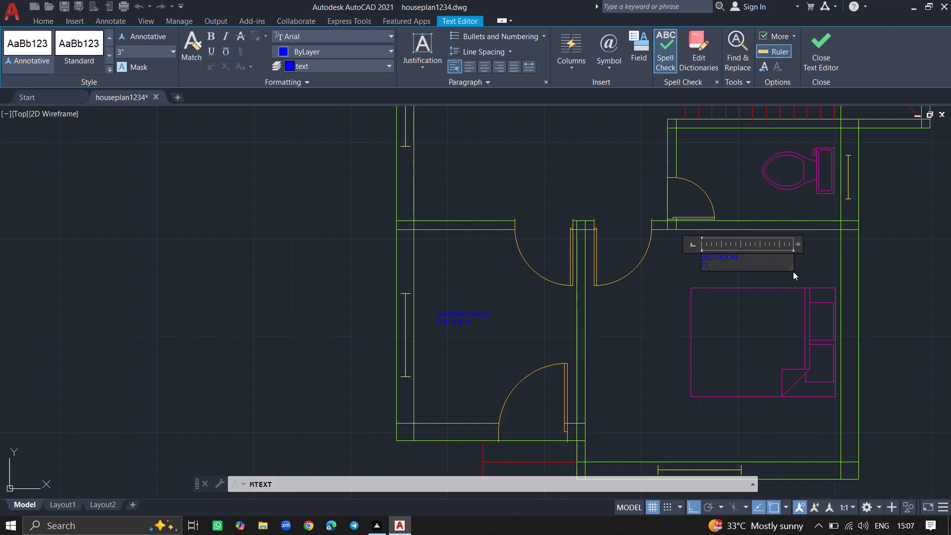
key("apostrophe")
key("space")
key("x")
scroll(793, 271, "up", 4, "ctrl")
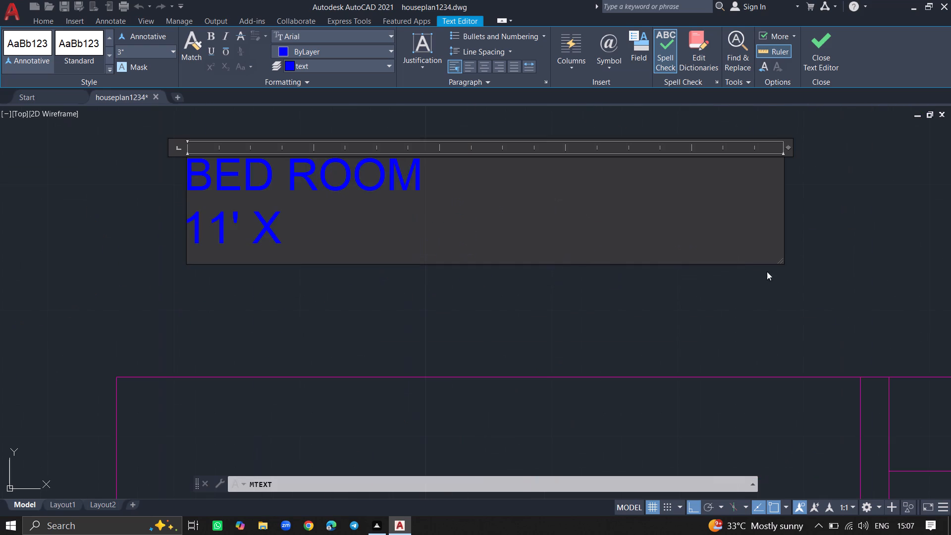
key("BackSpace")
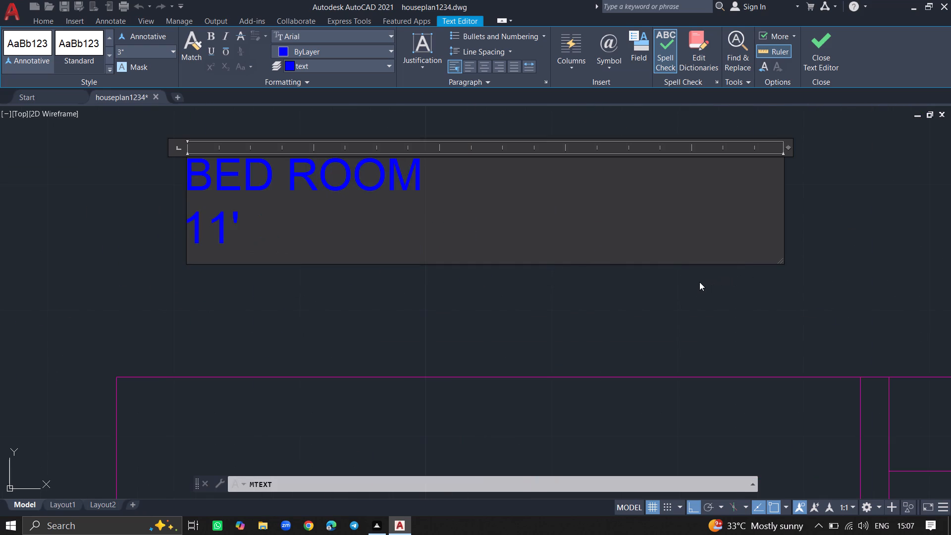
key("0")
type("\"")
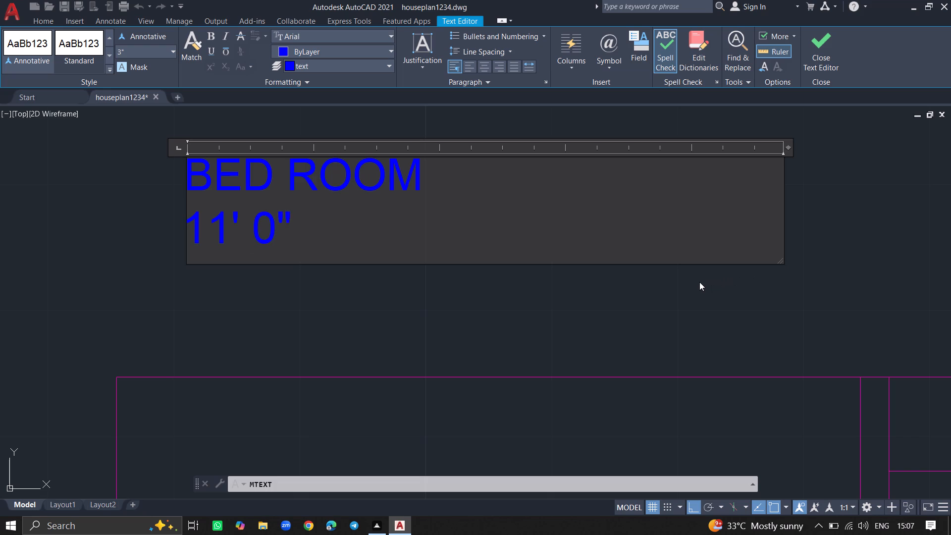
key("space")
type("X")
key("space")
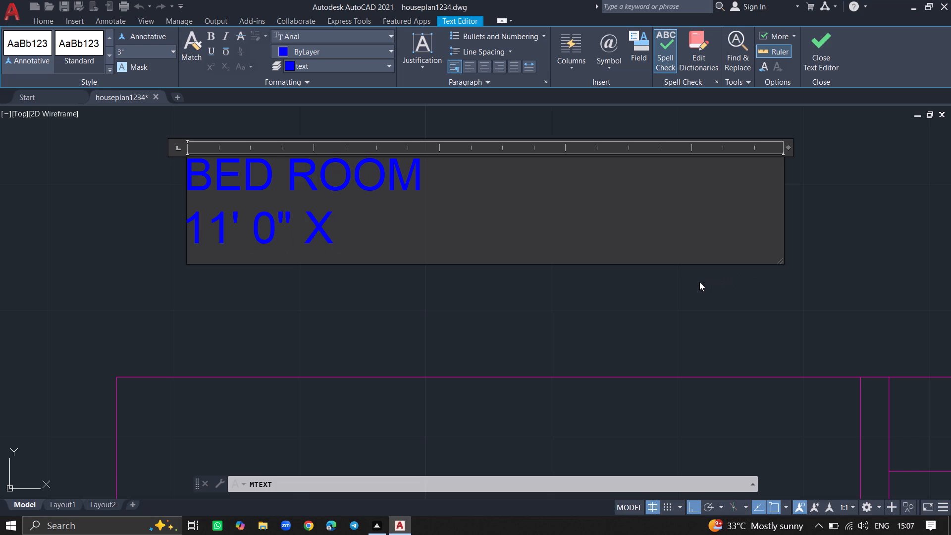
type("10")
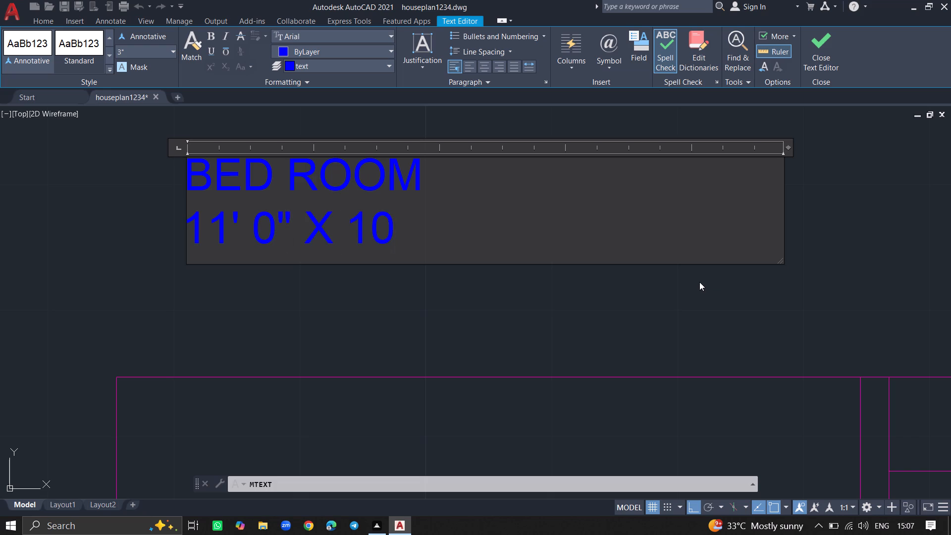
type("'")
key("space")
key("0")
key("shift+quotedbl")
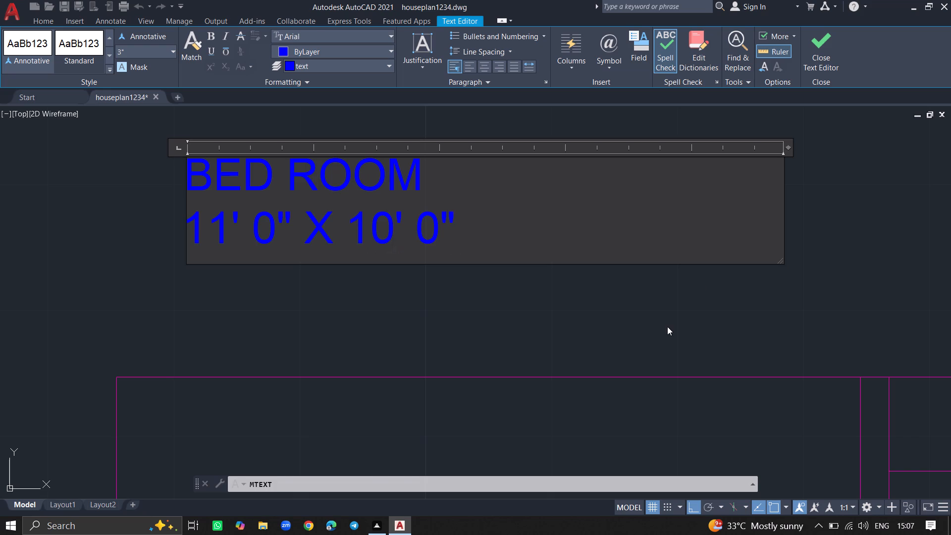
left_click(667, 326)
Place a multiline text box about 3'-3" across diagonally in the toilet between the staircase and the BED ROOM, and enter TOILET.
scroll(667, 326, "down", 7, "ctrl")
scroll(662, 275, "down", 4, "ctrl")
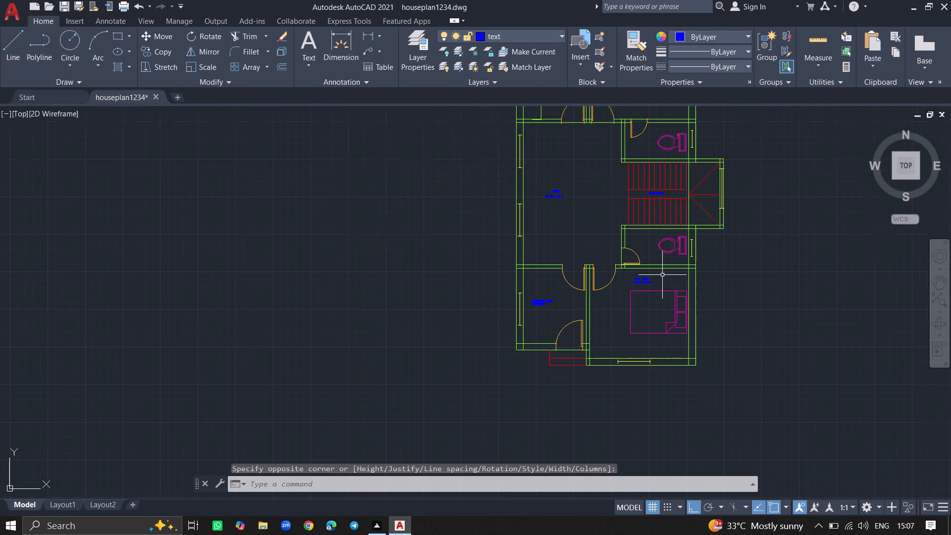
scroll(648, 243, "up", 5, "ctrl")
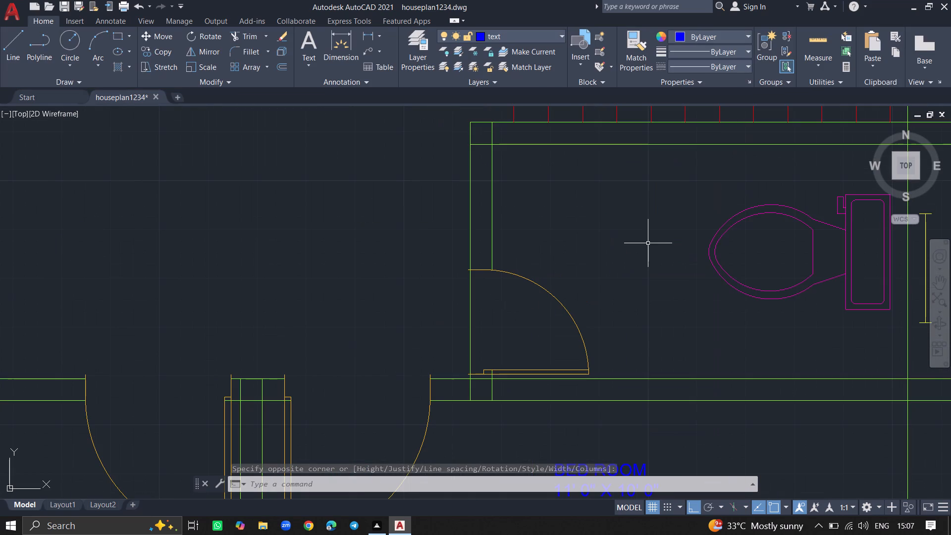
type("MTEXT")
key("Return")
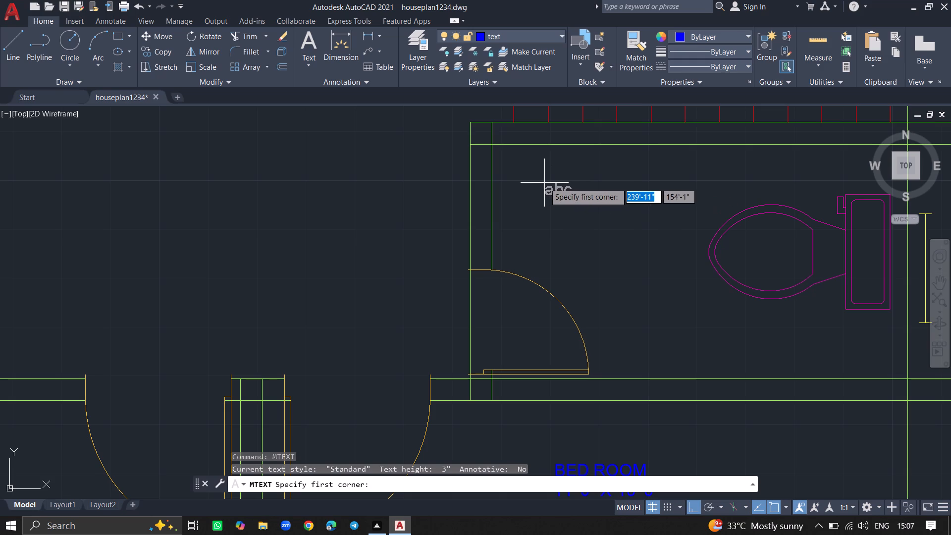
left_click(535, 178)
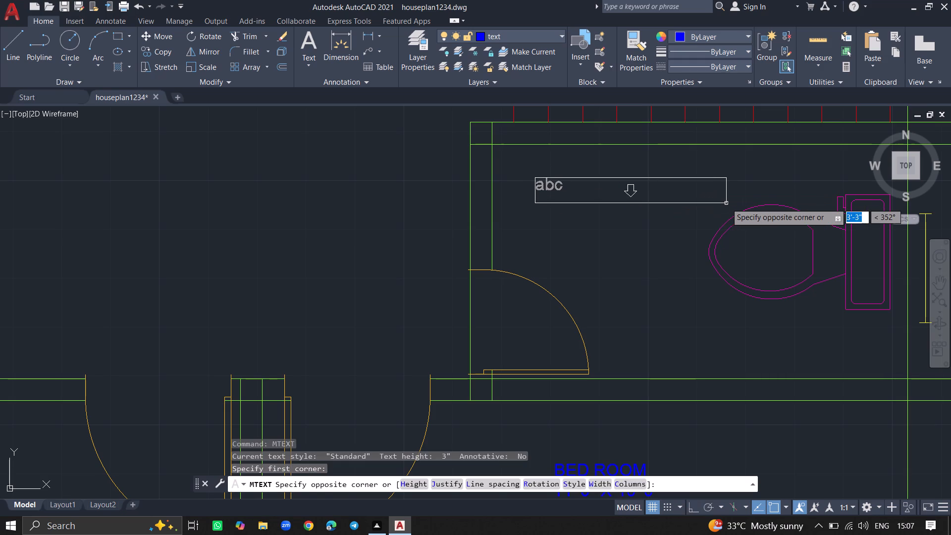
left_click(728, 203)
type("TOILET")
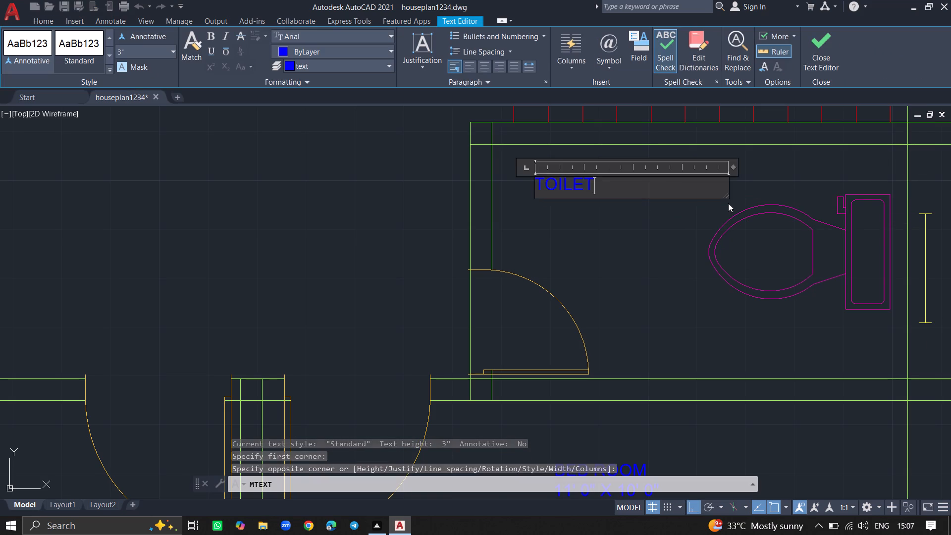
Add a second line reading 7' 0" X 4' 0" under TOILET in the same text and finish the label.
key("Return")
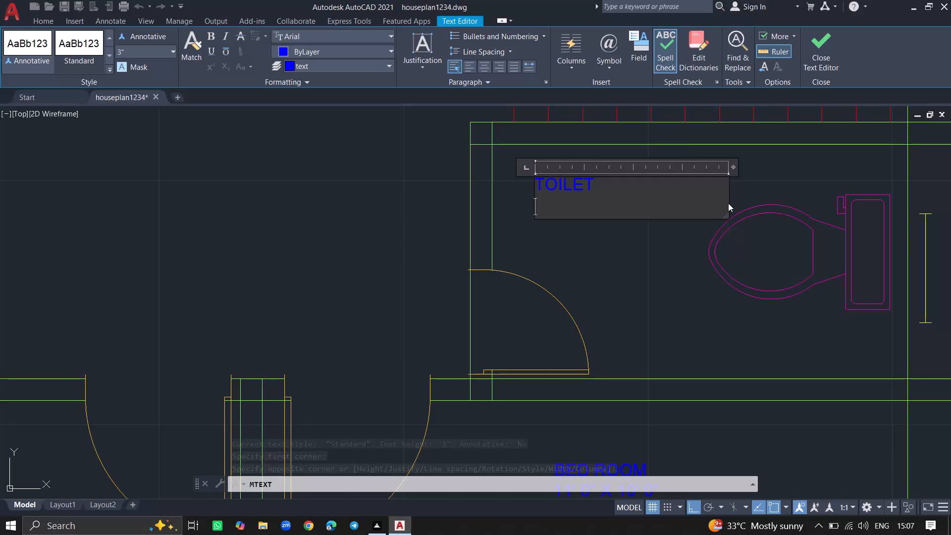
key("7")
type("'")
key("space")
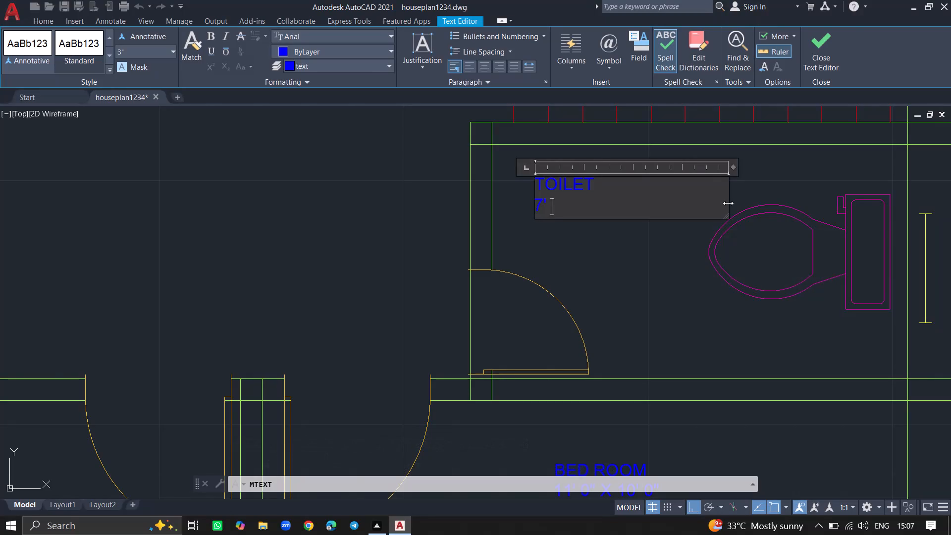
key("0")
type("\" X")
key("space")
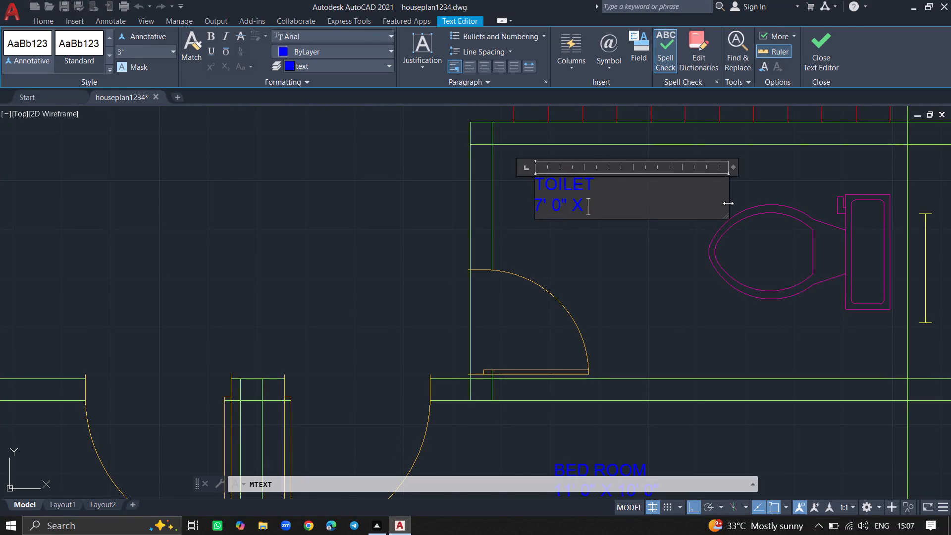
type("4'")
key("space")
key("0")
key("shift+quotedbl")
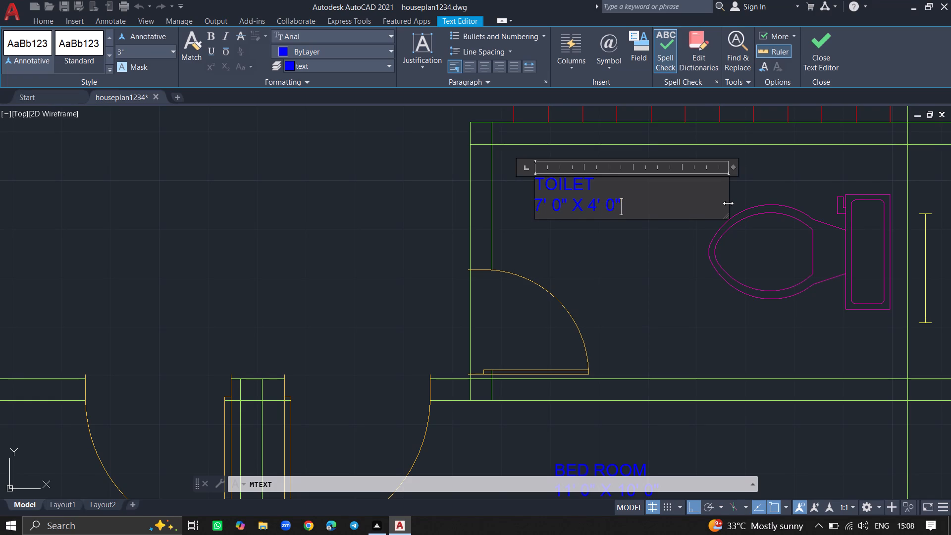
left_click(687, 265)
Label the kitchen door D1 with a multiline text box about 0'-10" across diagonally inside its swing arc.
scroll(687, 265, "down", 7, "ctrl")
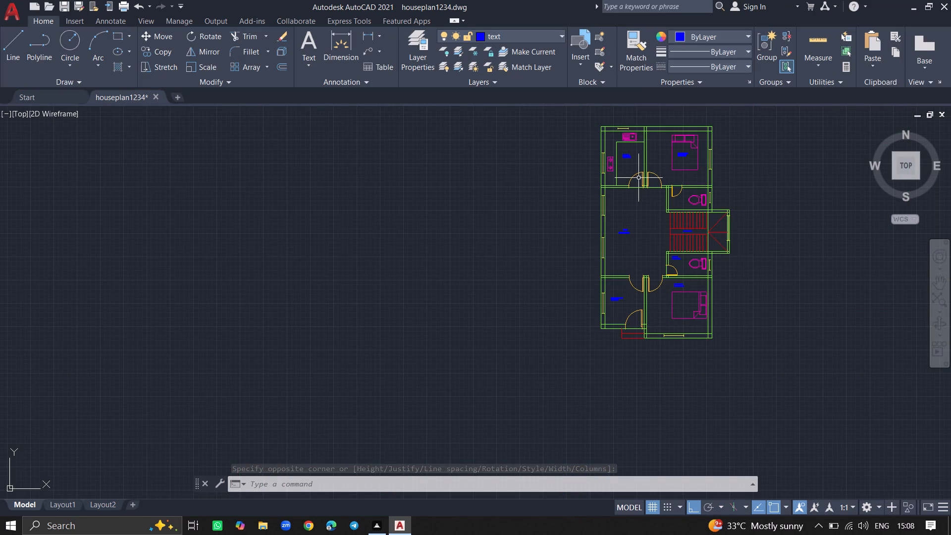
scroll(638, 178, "up", 6, "ctrl")
type("MTEXT")
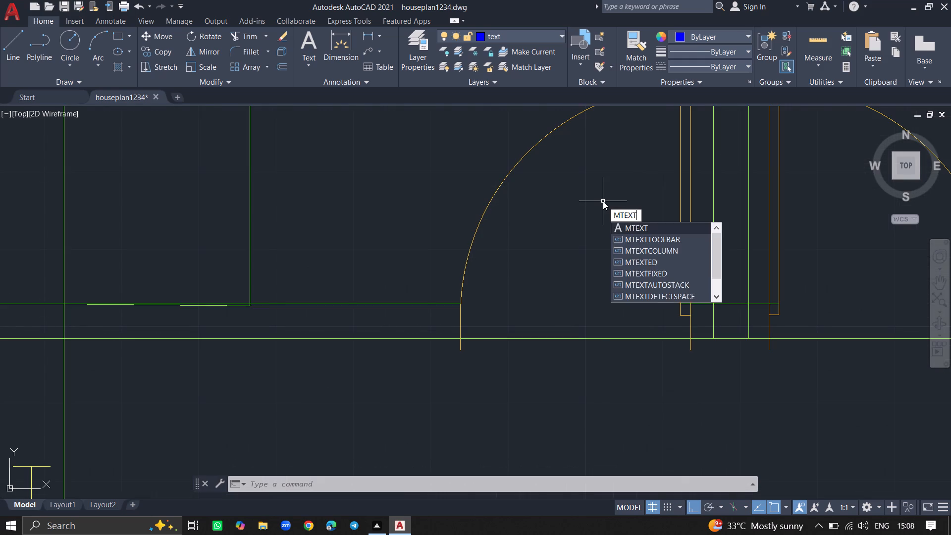
key("Return")
left_click(545, 202)
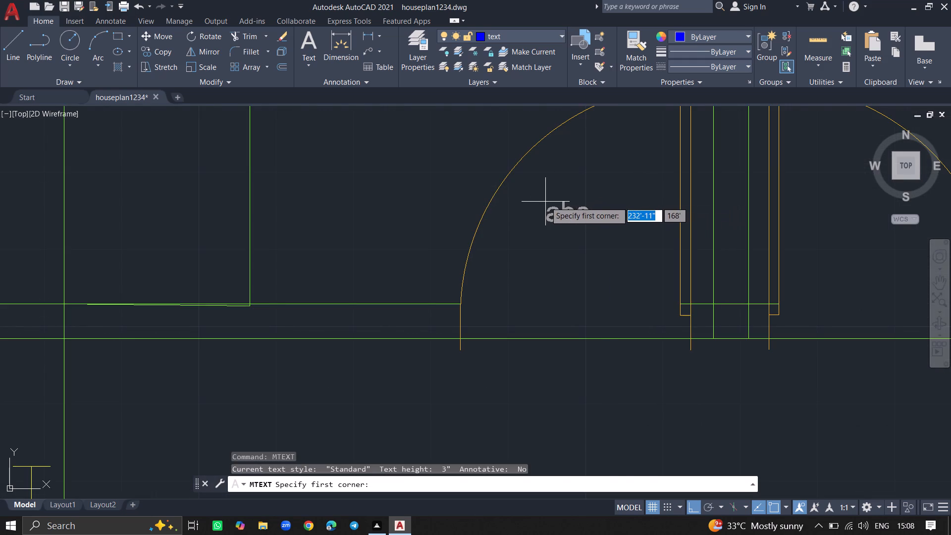
left_click(619, 230)
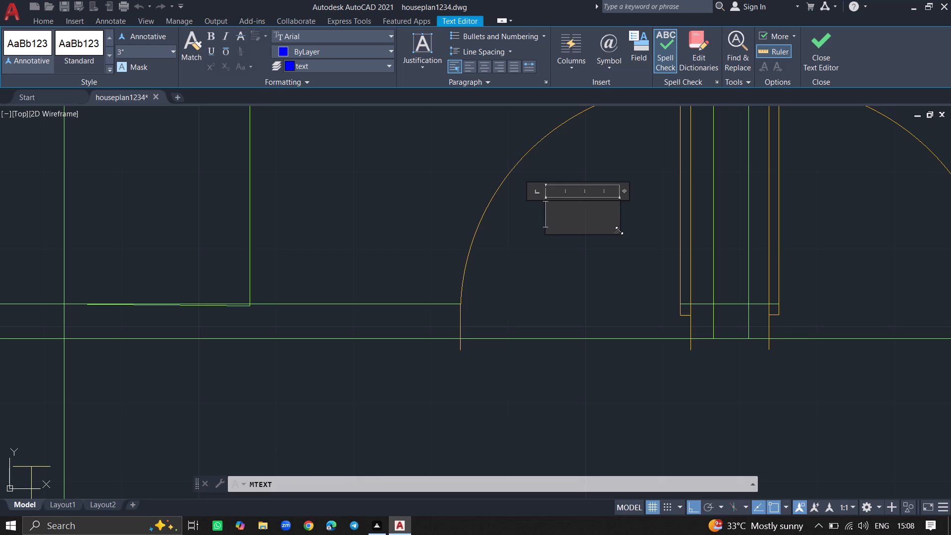
type("D1")
left_click(598, 271)
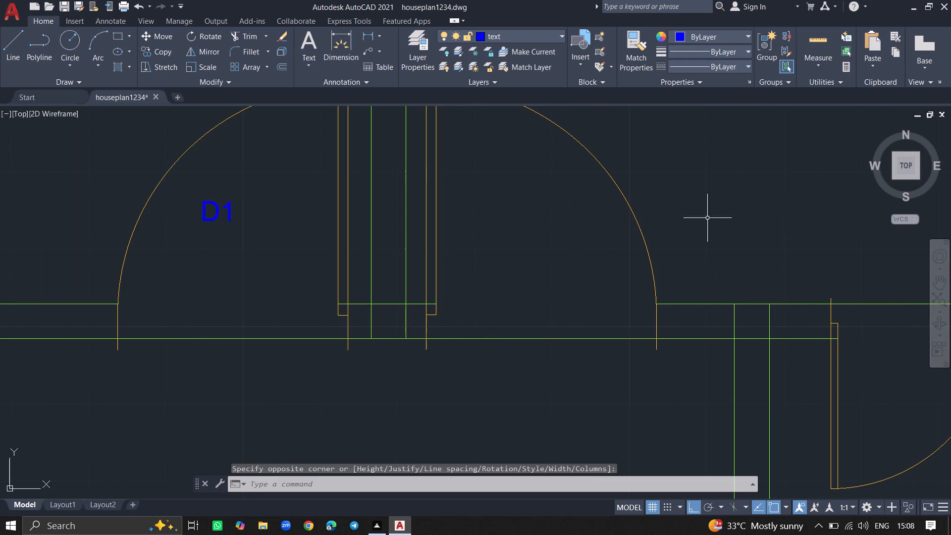
Label the adjacent bedroom door D1 with multiline text inside its swing arc, across the wall from the kitchen door.
type("MTEXT")
key("Return")
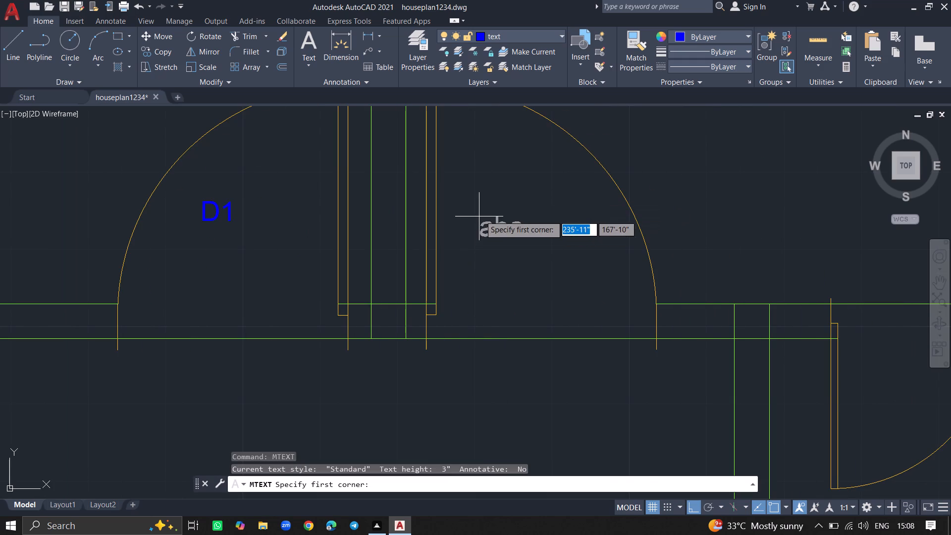
left_click(481, 214)
left_click(608, 255)
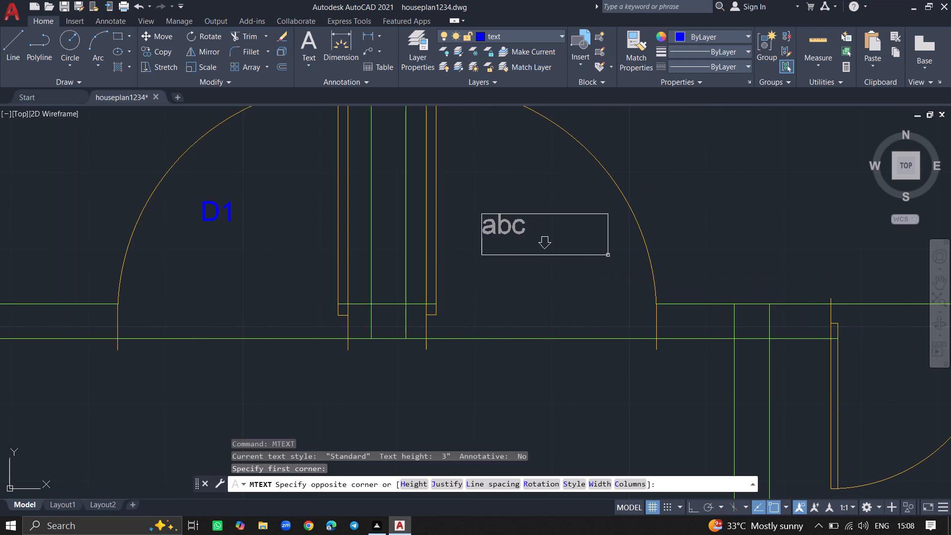
type("D1")
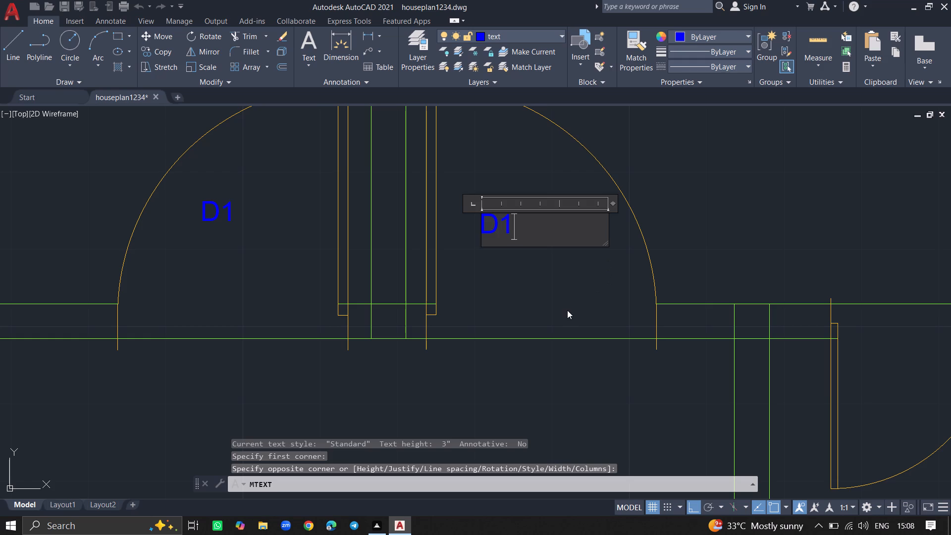
left_click(567, 310)
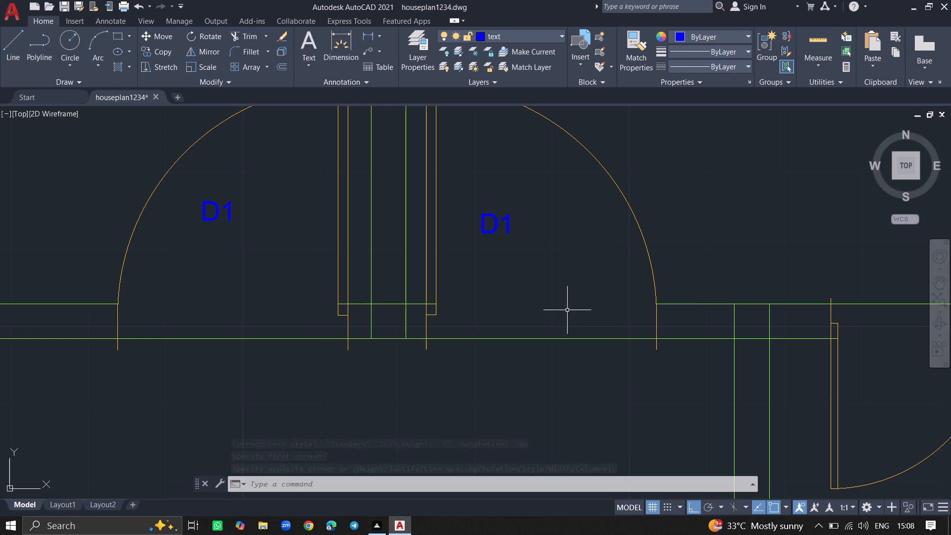
Label the door of the toilet adjoining the bedroom beside the kitchen D2 with multiline text inside its swing arc.
scroll(567, 310, "down", 3, "ctrl")
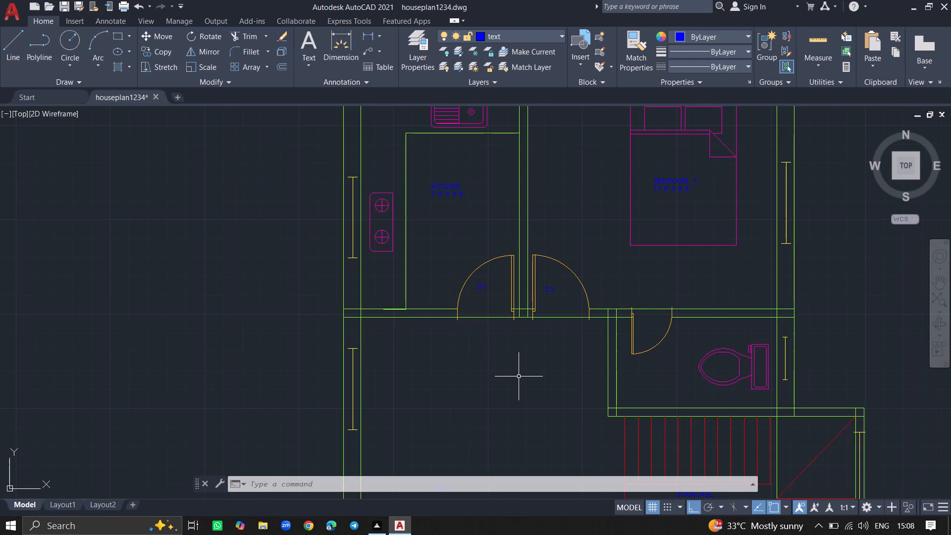
scroll(519, 376, "down", 5, "ctrl")
scroll(525, 409, "up", 4, "ctrl")
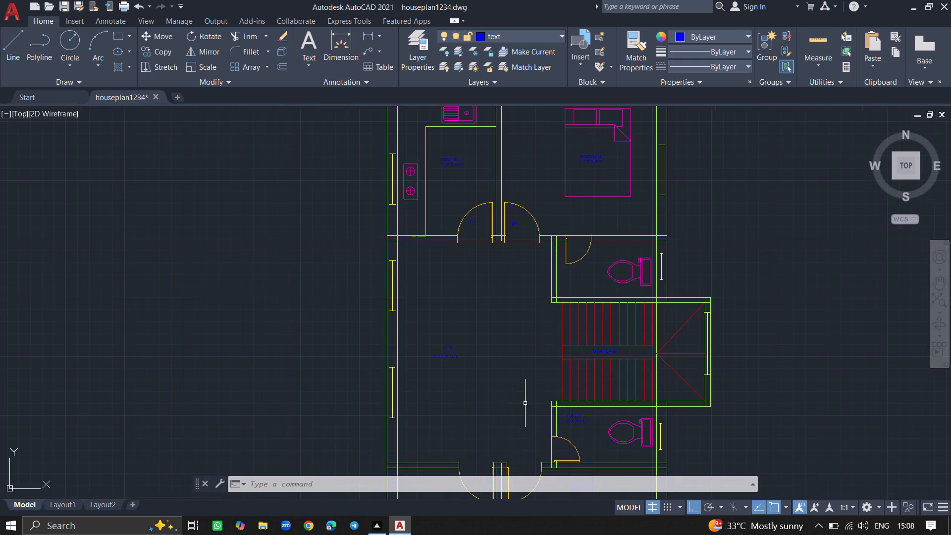
scroll(600, 281, "up", 2, "ctrl")
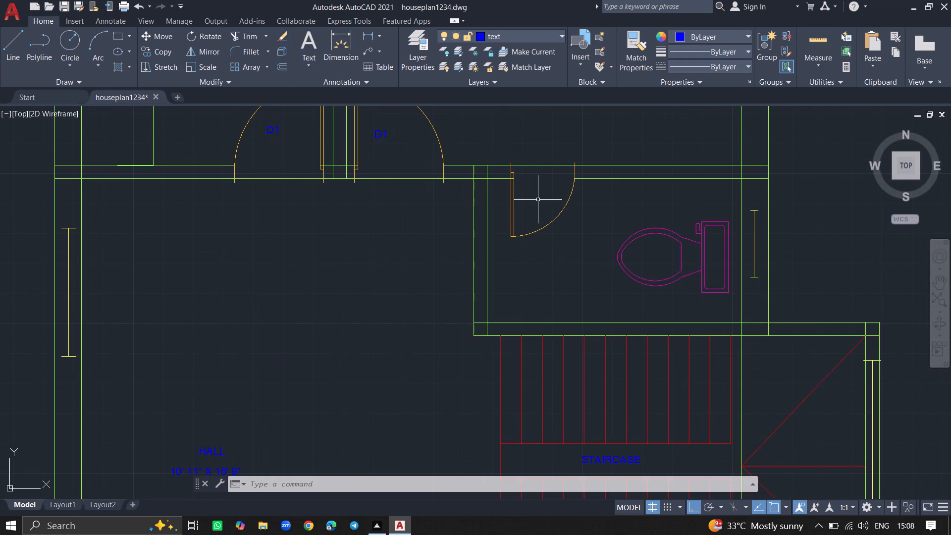
type("MTEXT")
key("Return")
left_click(528, 187)
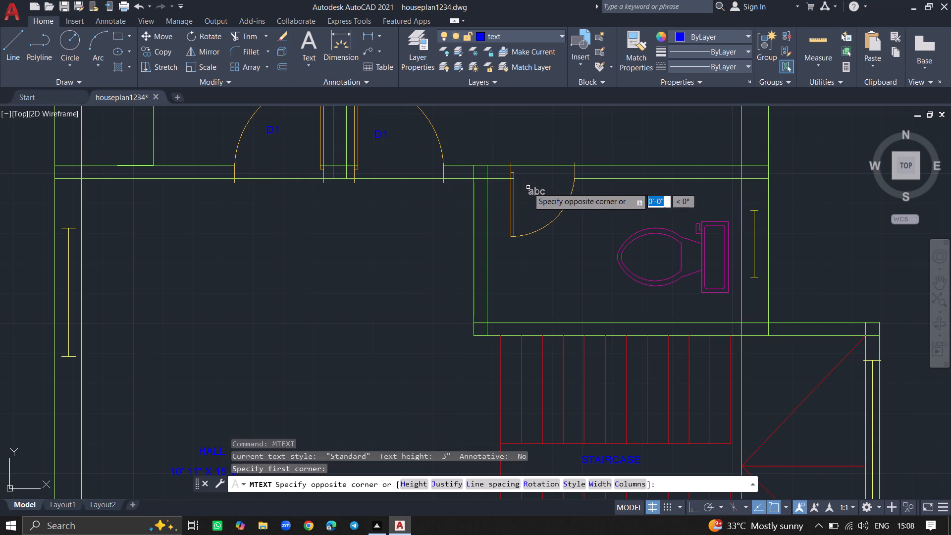
left_click(557, 199)
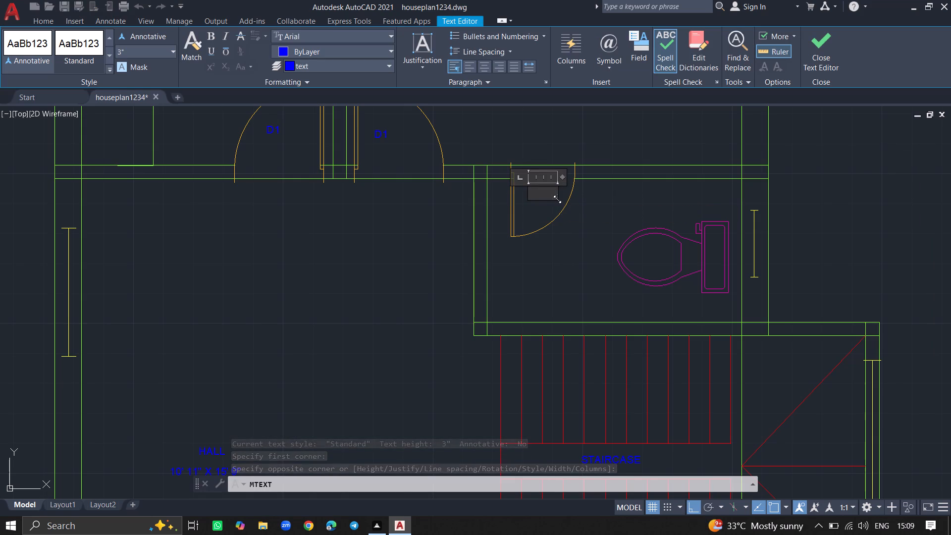
type("D2")
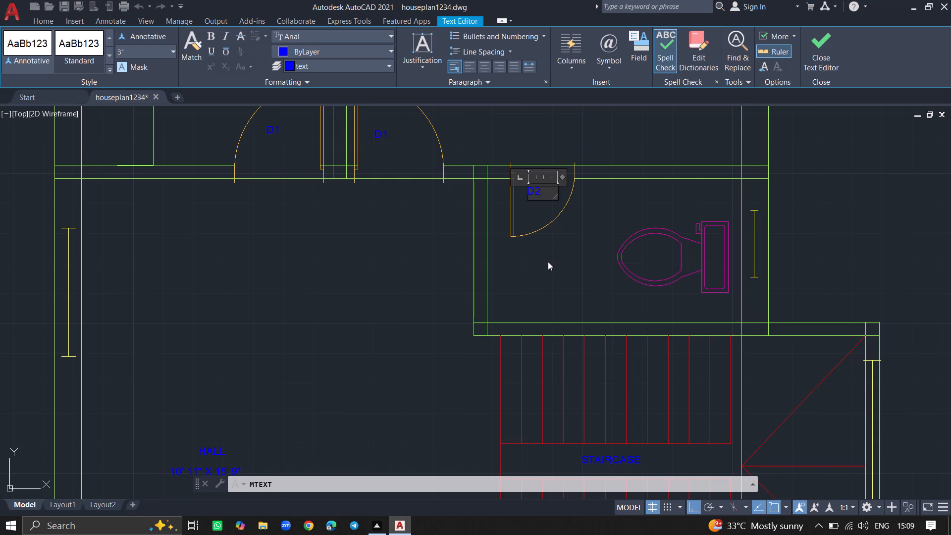
left_click(548, 262)
Label the door of the TOILET below the staircase D2, using a multiline text box about 0'-11" across diagonally inside its swing arc.
scroll(548, 262, "down", 3, "ctrl")
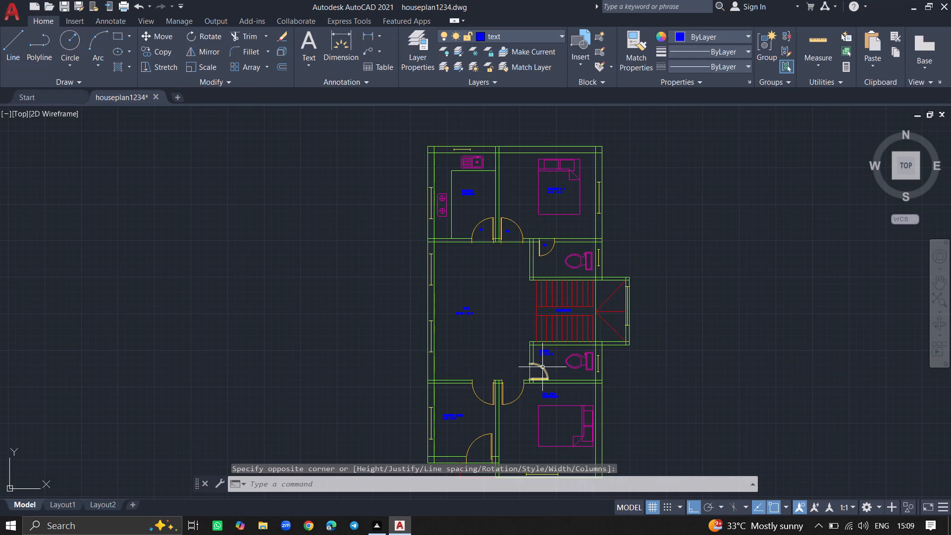
scroll(555, 378, "up", 2, "ctrl")
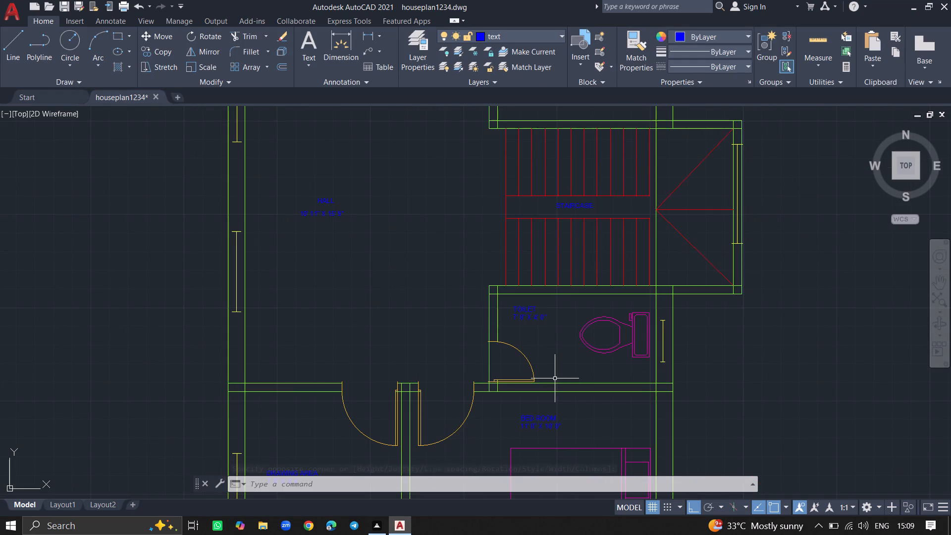
scroll(505, 365, "up", 1, "ctrl")
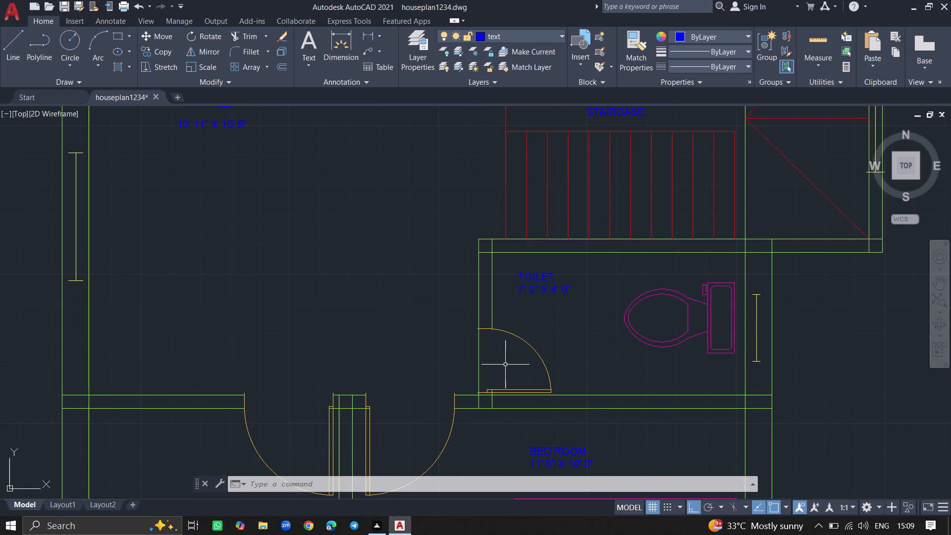
type("MTE")
type("XT")
key("Return")
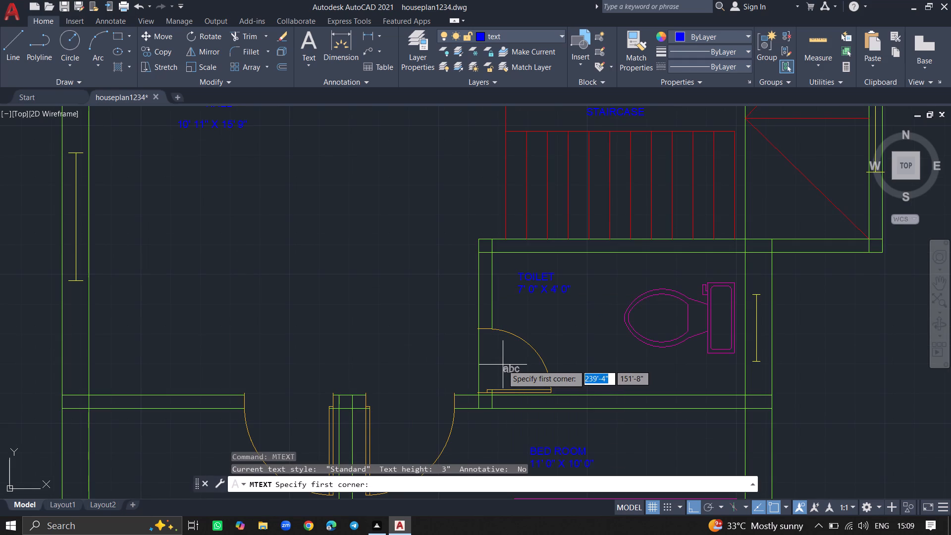
left_click(495, 362)
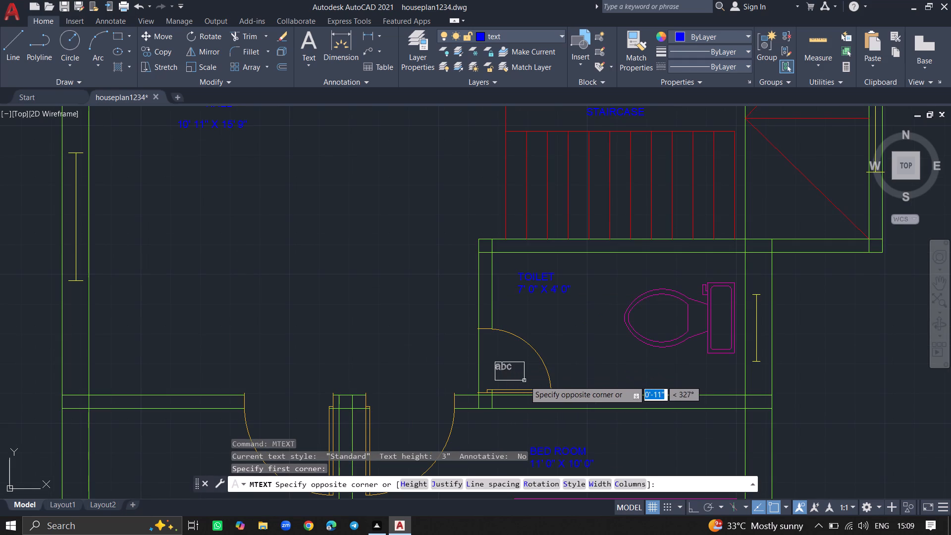
left_click(526, 379)
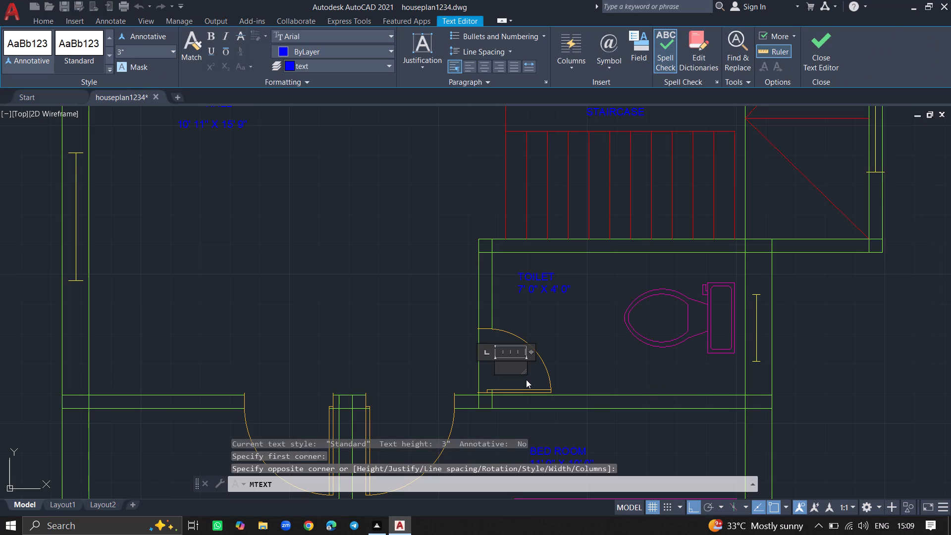
type("D2")
left_click(360, 323)
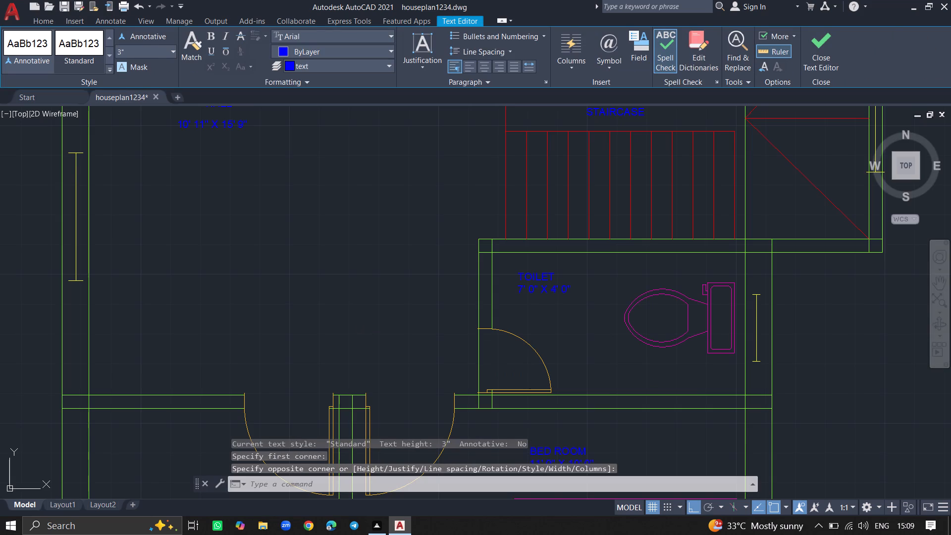
Label the entrance door of the DRAWING AREA D3 with multiline text inside its swing arc, near the front steps.
scroll(360, 323, "down", 6, "ctrl")
scroll(353, 373, "up", 7, "ctrl")
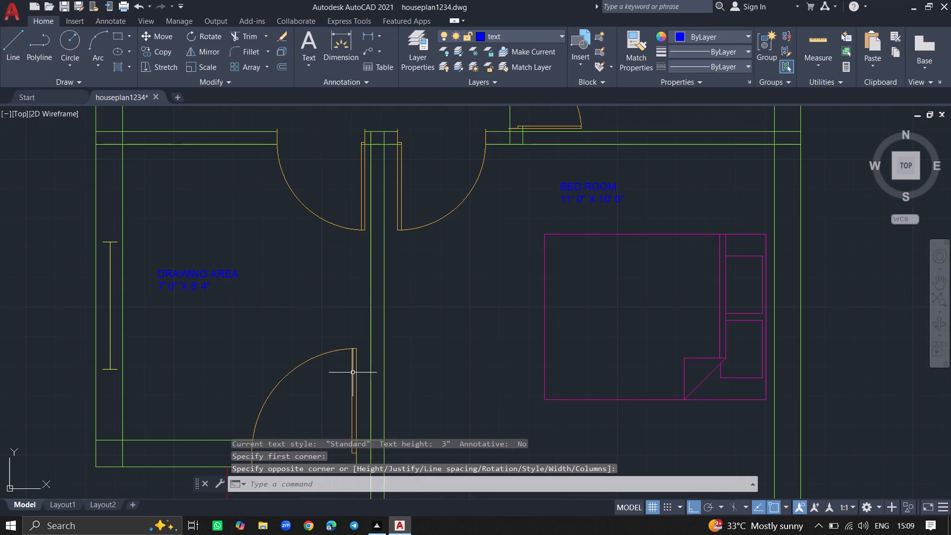
type("MTEXT")
key("Return")
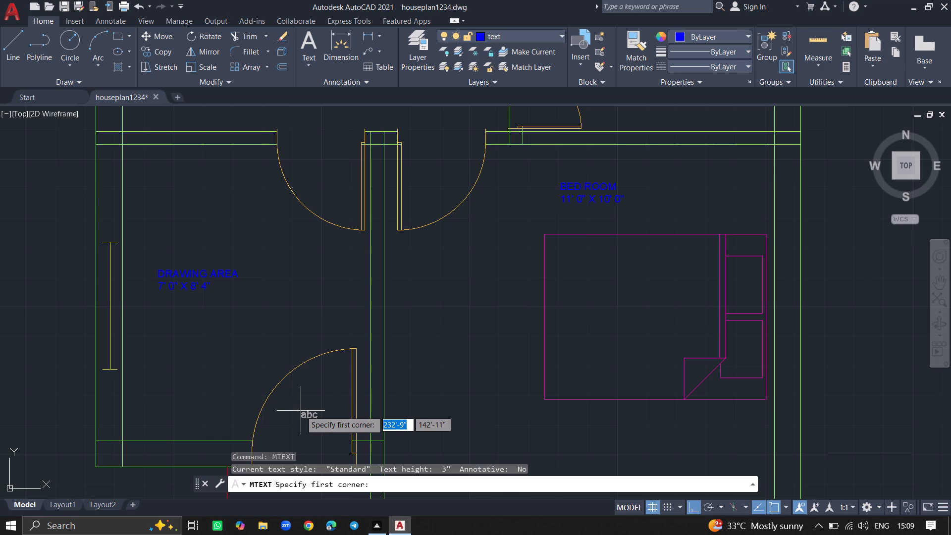
left_click(296, 412)
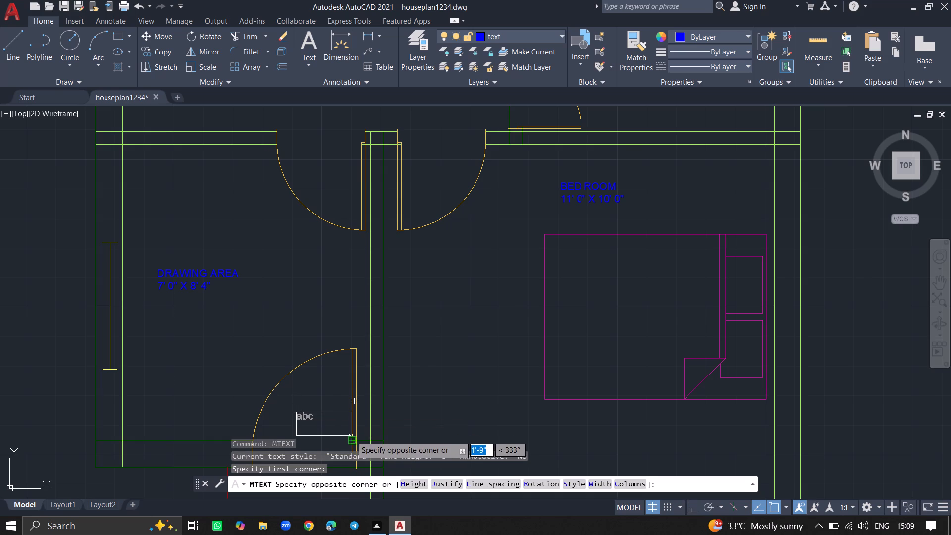
left_click(342, 428)
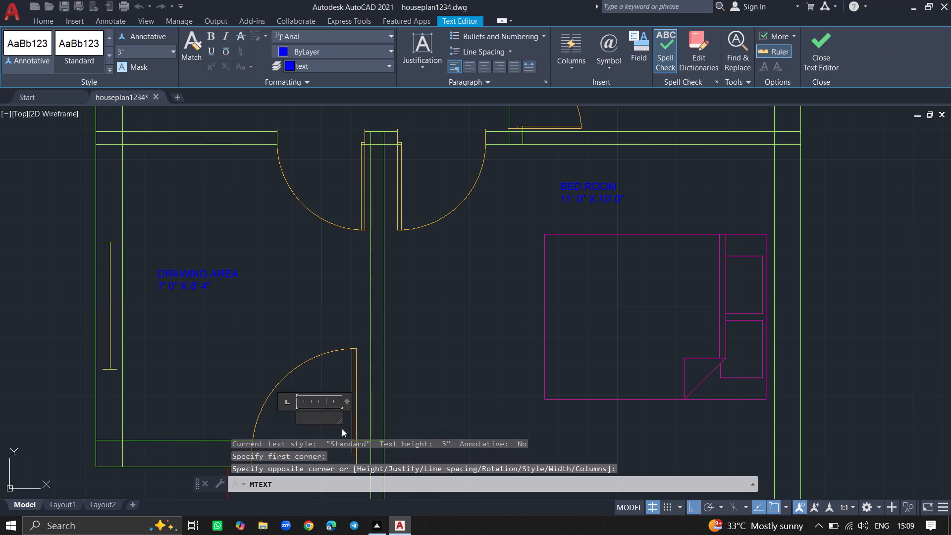
type("D3")
left_click(306, 327)
Label the door between the hall and the DRAWING AREA D2 with multiline text inside its swing arc.
scroll(306, 327, "down", 4, "ctrl")
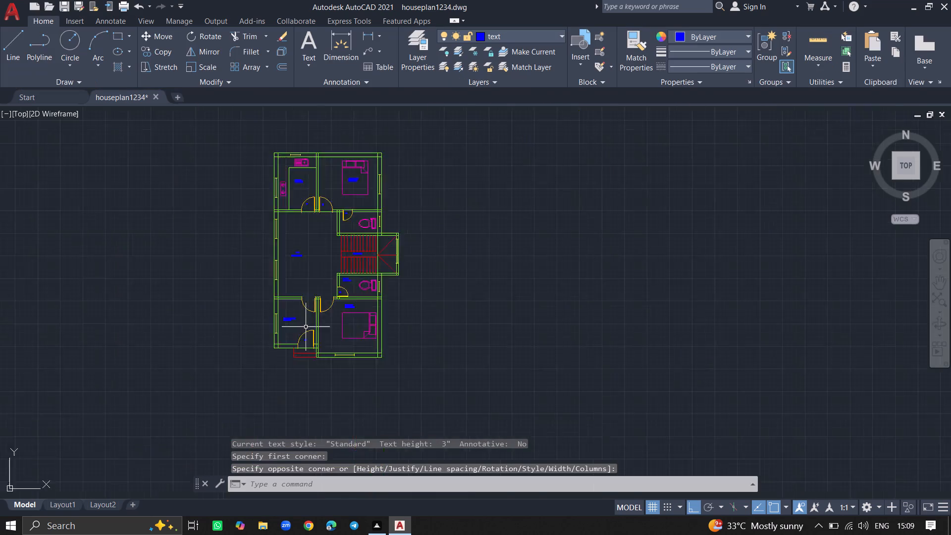
scroll(310, 302, "up", 3, "ctrl")
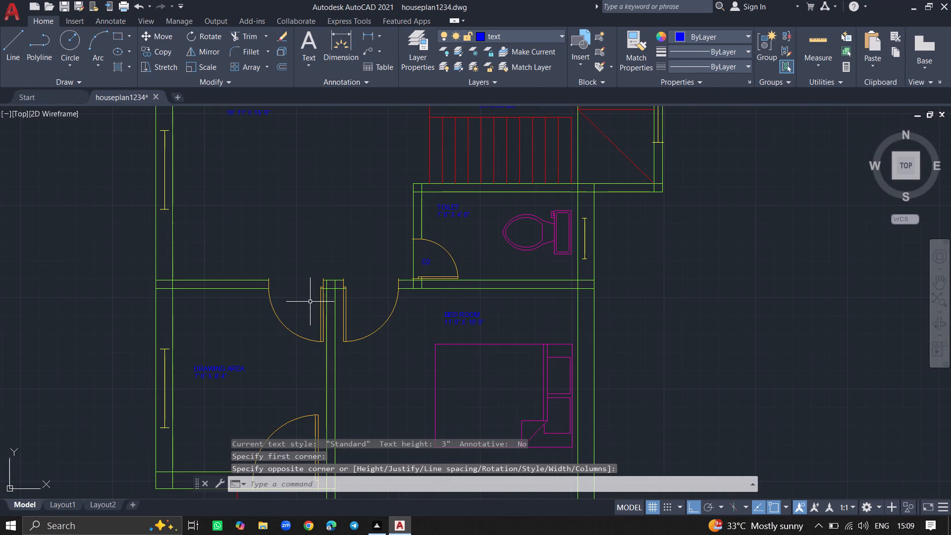
type("MTEXT")
key("Return")
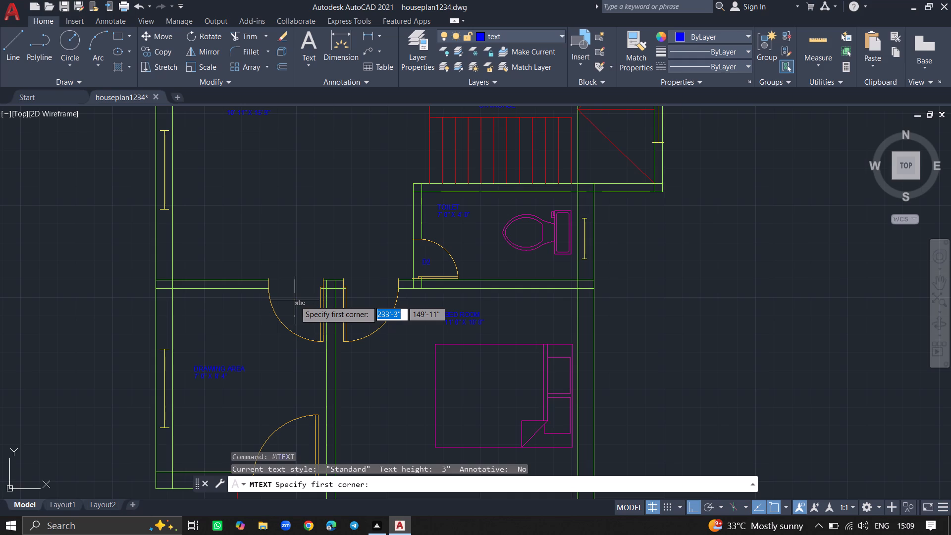
scroll(295, 300, "up", 2, "ctrl")
left_click(275, 294)
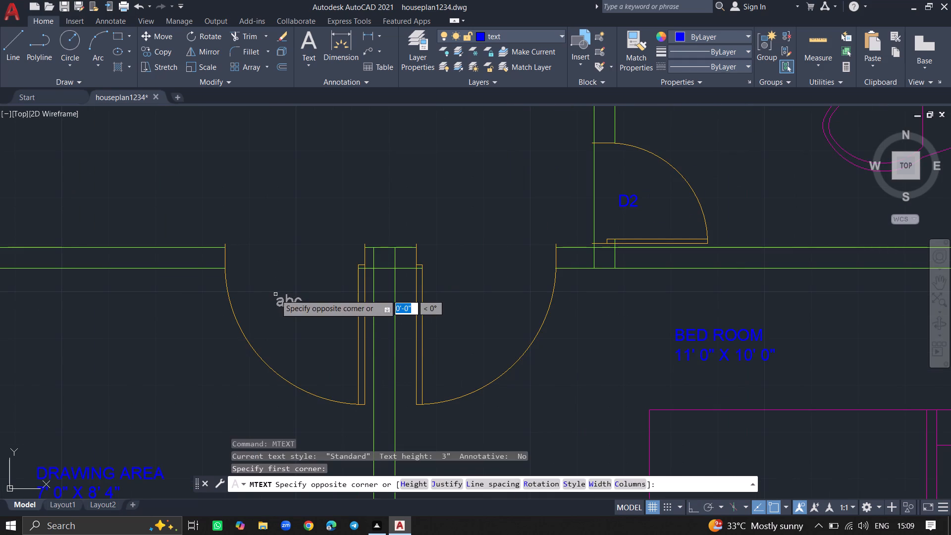
left_click(348, 317)
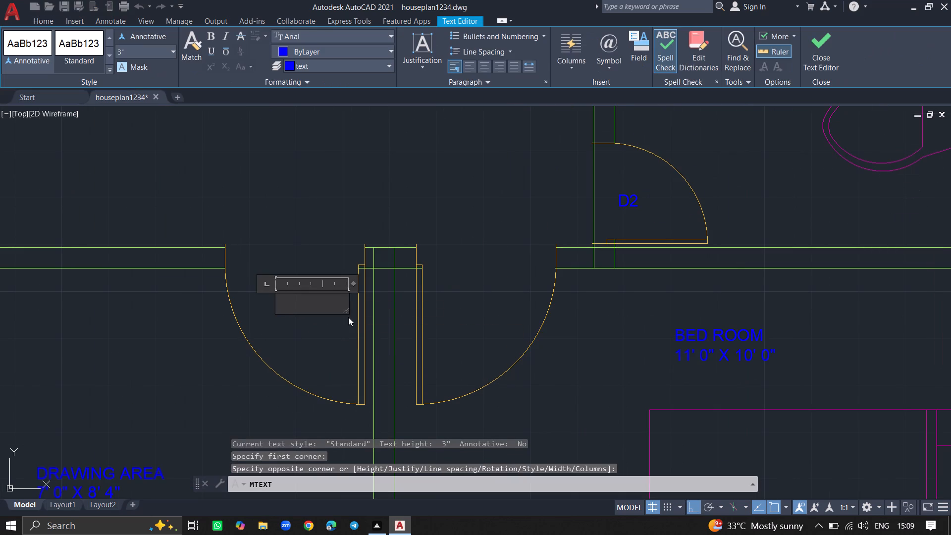
type("D2")
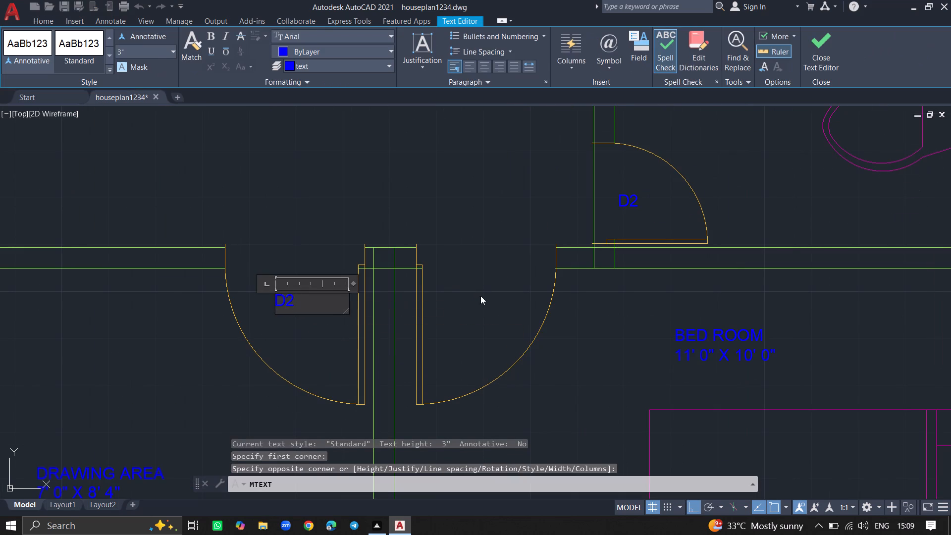
left_click(480, 296)
Label the adjacent 11' 0" X 10' 0" BED ROOM door D2, using a multiline text box about 1'-3" across diagonally inside its swing arc.
type("MTEXT")
key("Return")
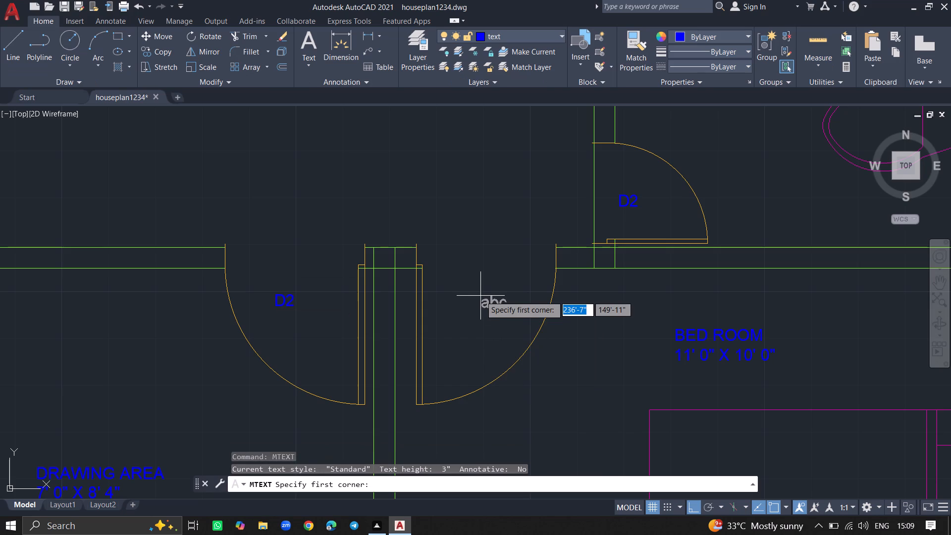
left_click(457, 302)
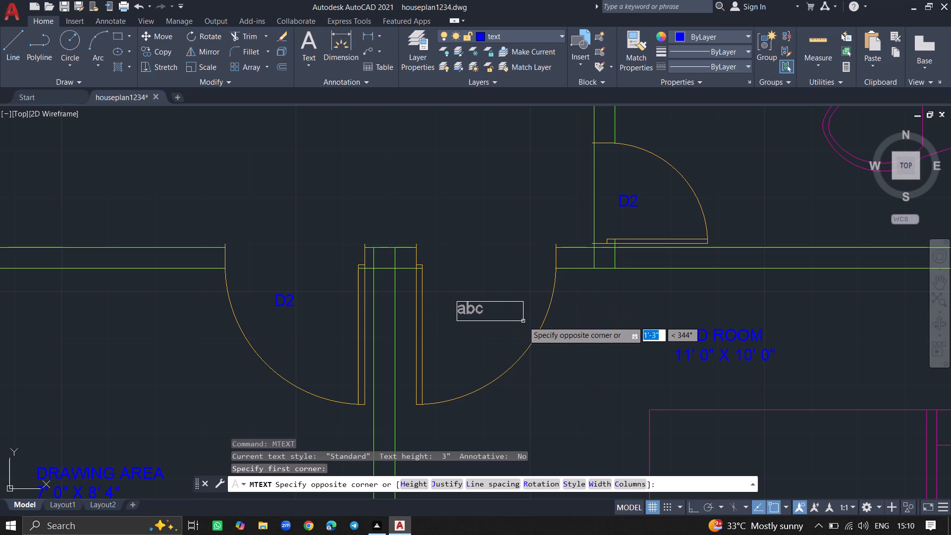
left_click(523, 321)
type("D2")
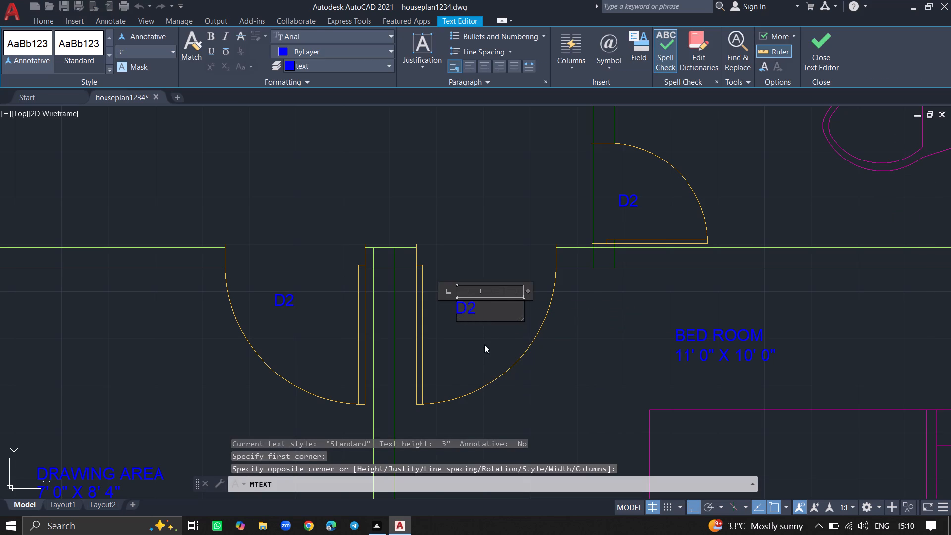
left_click(484, 344)
Label the staircase landing window W3 with multiline text just outside the exterior wall.
scroll(484, 344, "down", 4, "ctrl")
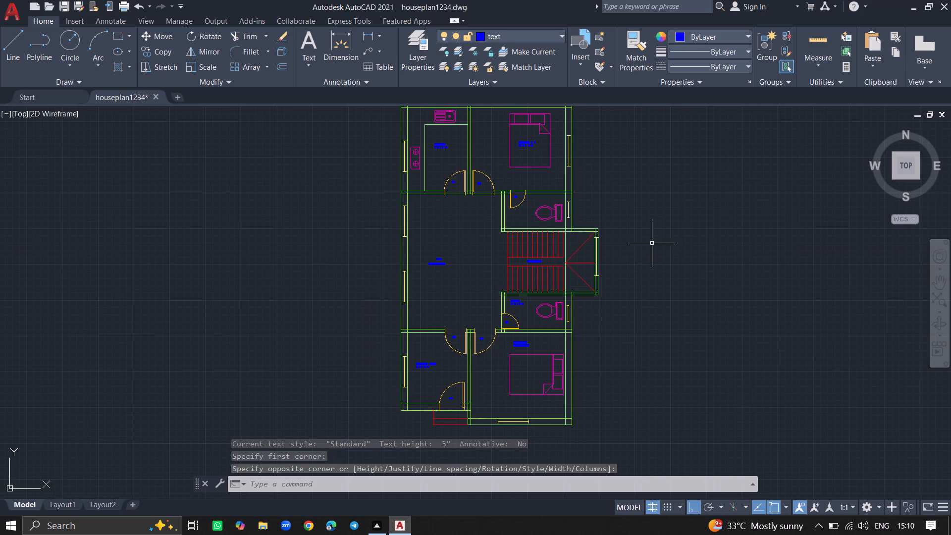
scroll(627, 262, "up", 3, "ctrl")
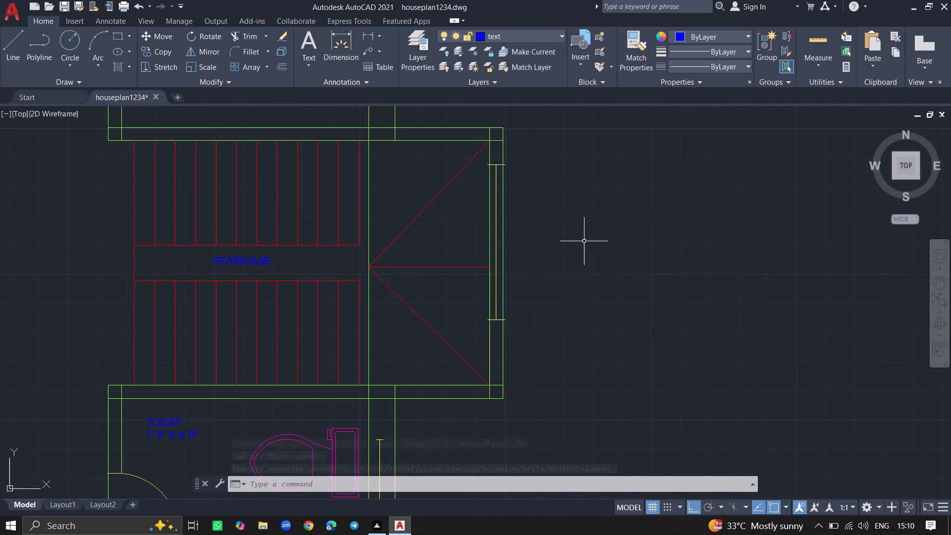
type("MTEXT")
key("Return")
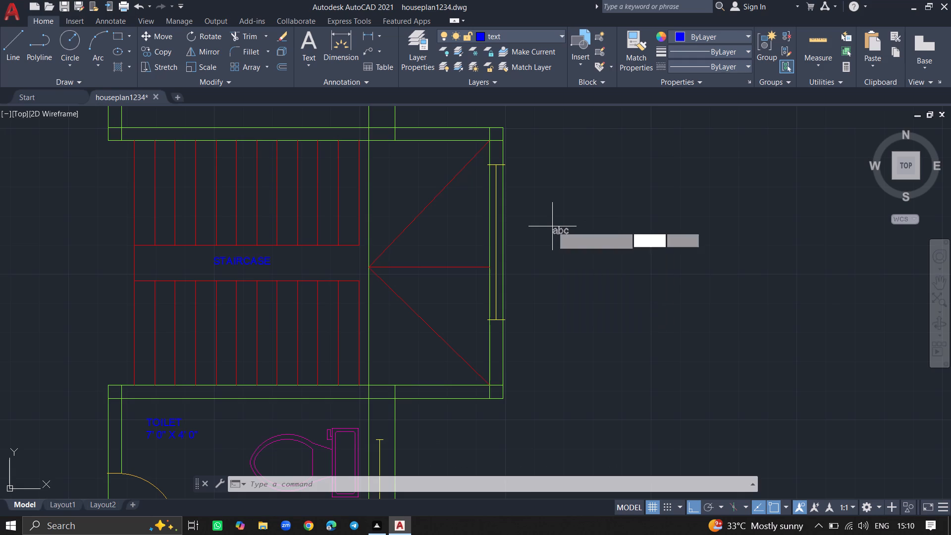
scroll(552, 226, "up", 1, "ctrl")
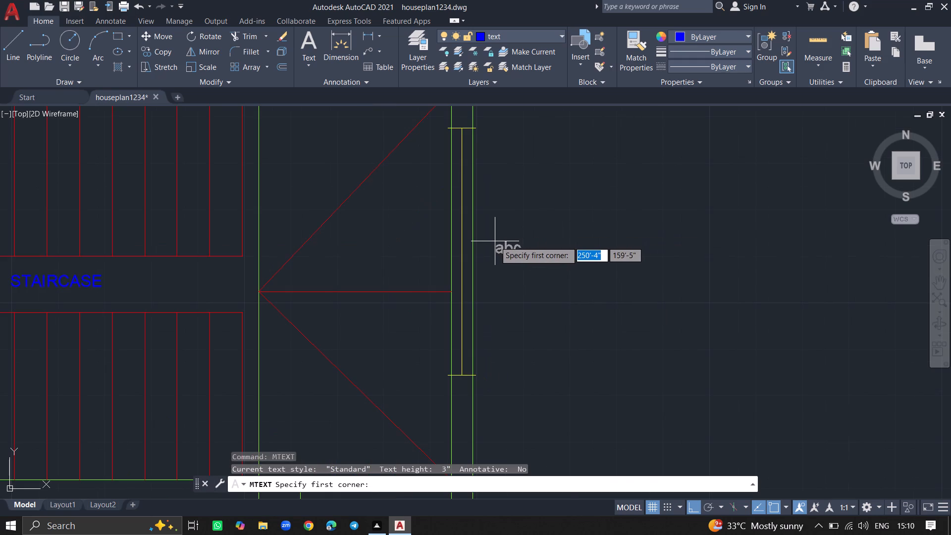
left_click(495, 241)
left_click(576, 269)
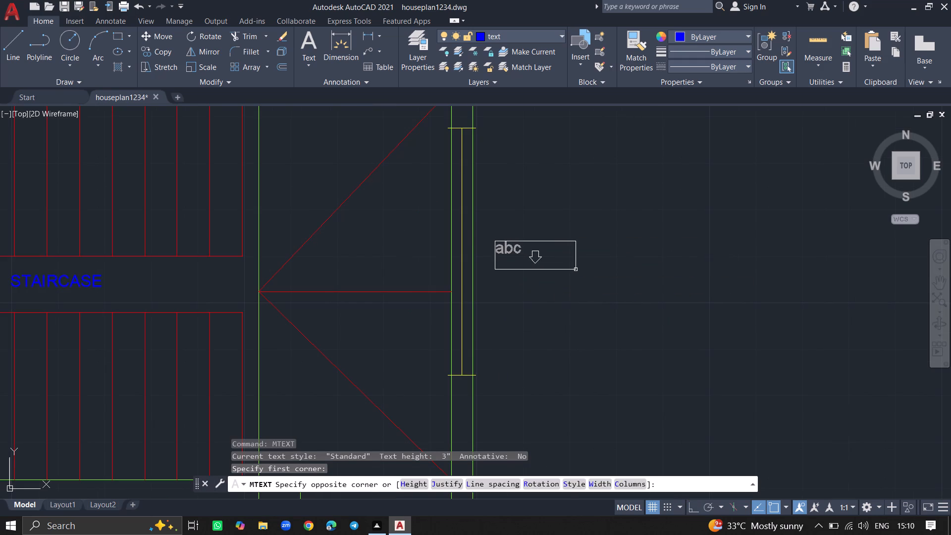
key("d")
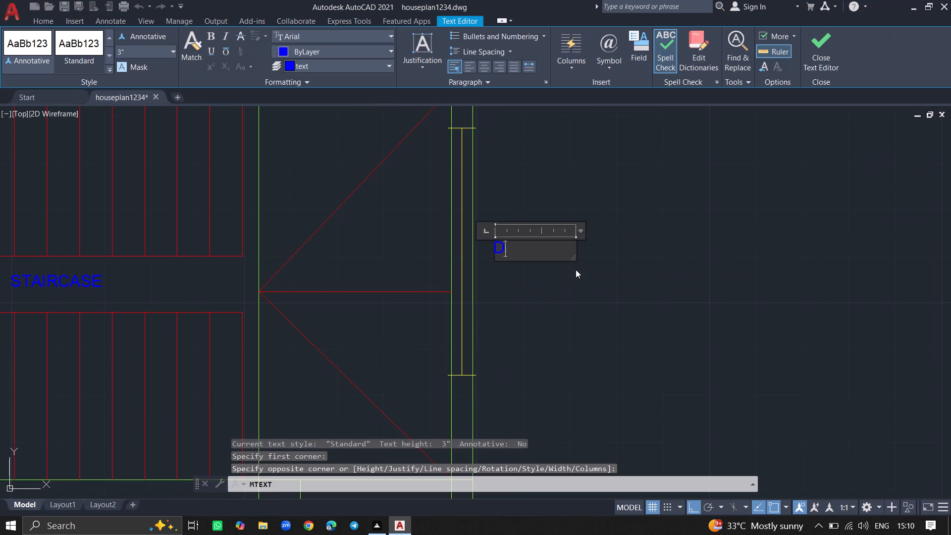
key("BackSpace")
type("W3")
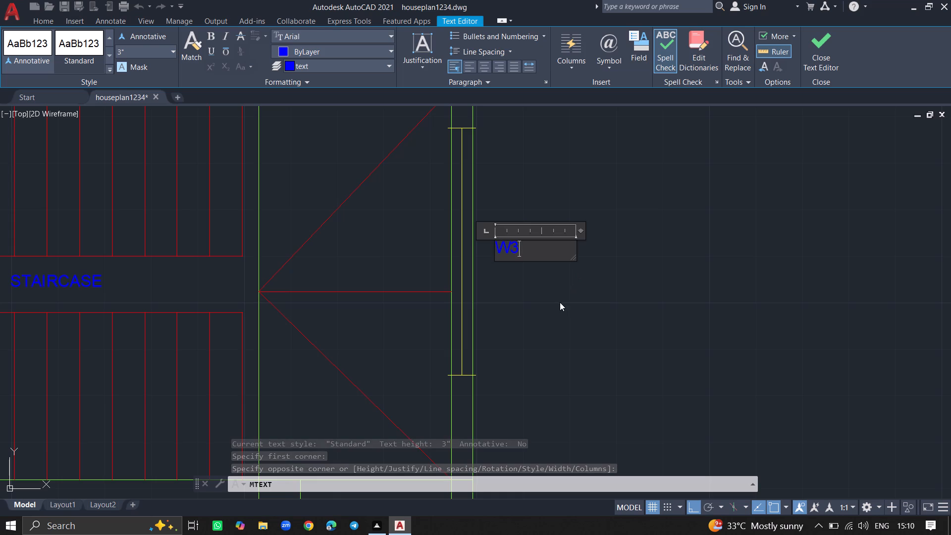
left_click(560, 302)
Label the window of the toilet above the staircase W2, using a multiline text box about 1'-3" across diagonally outside the exterior wall.
scroll(563, 252, "down", 4, "ctrl")
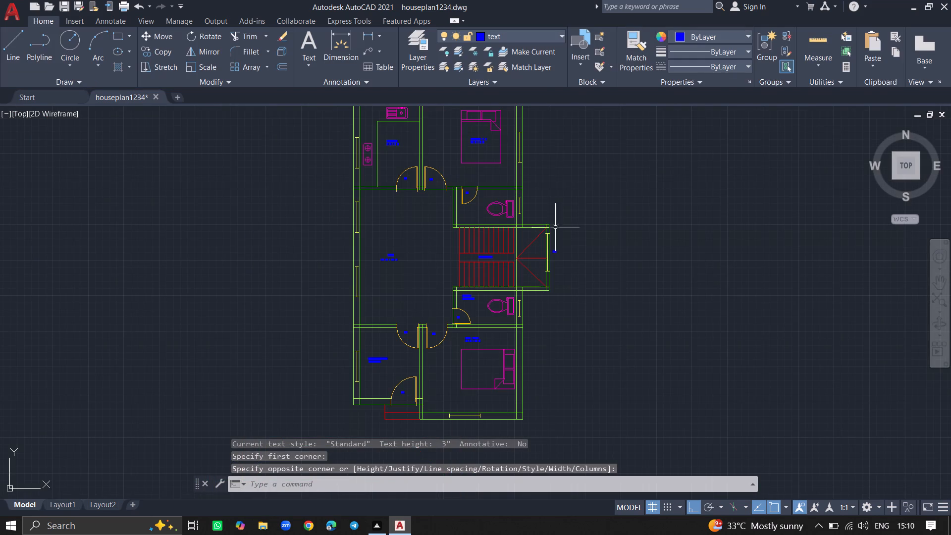
scroll(539, 204, "up", 2, "ctrl")
type("MTEXT")
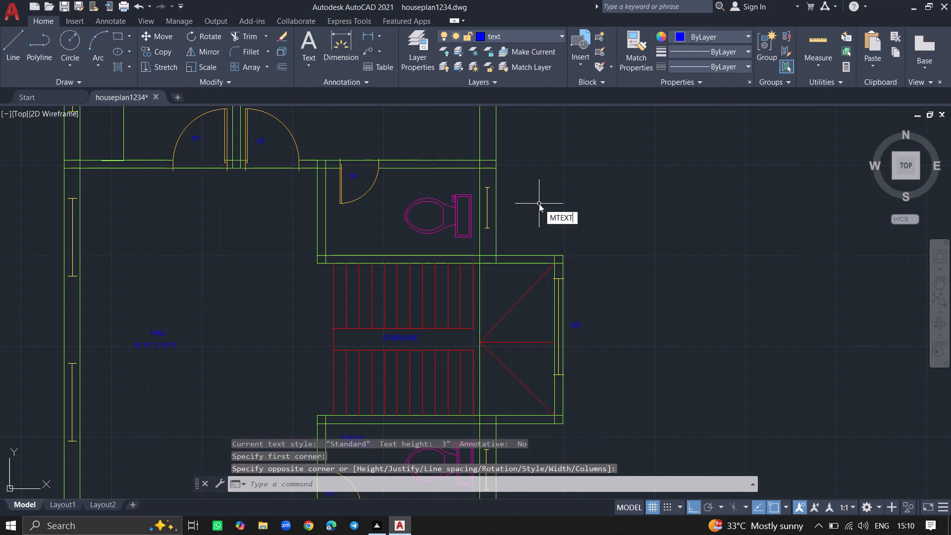
key("Return")
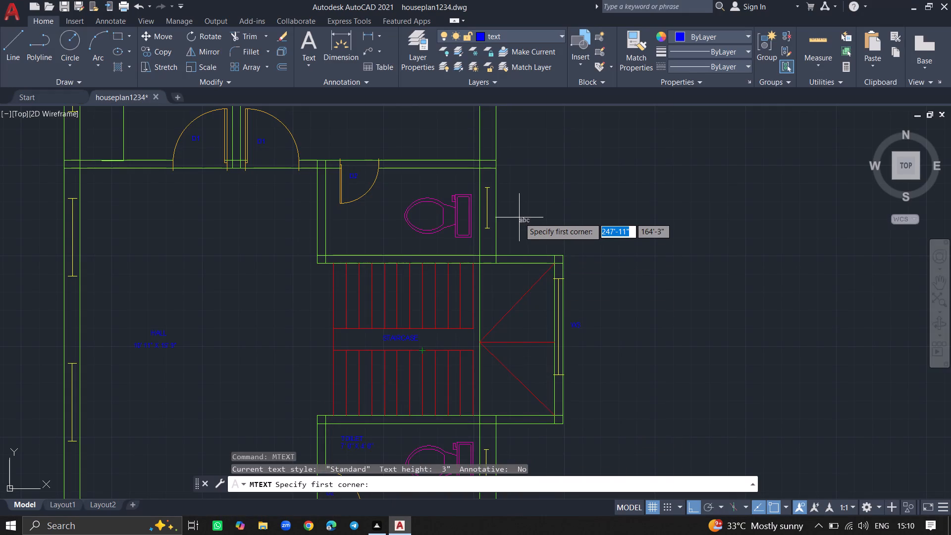
scroll(509, 208, "up", 4, "ctrl")
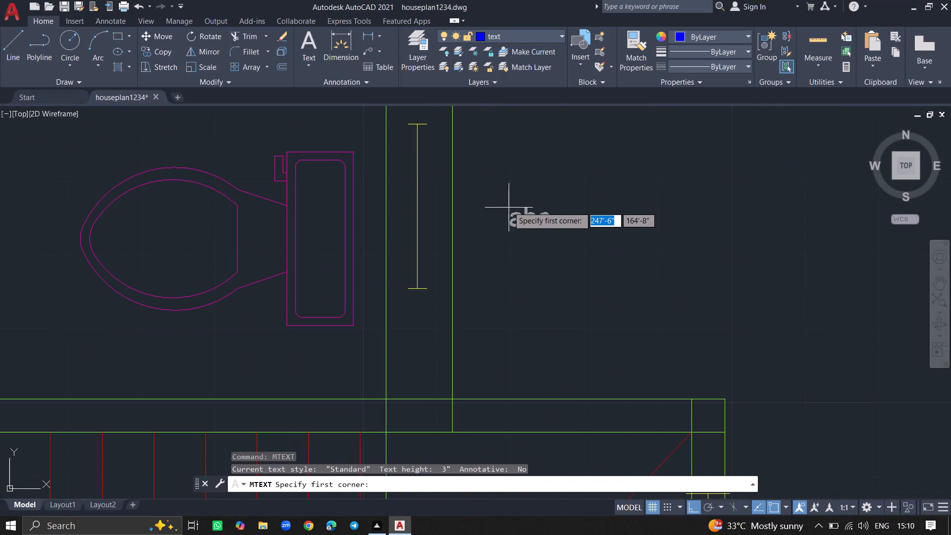
left_click(483, 187)
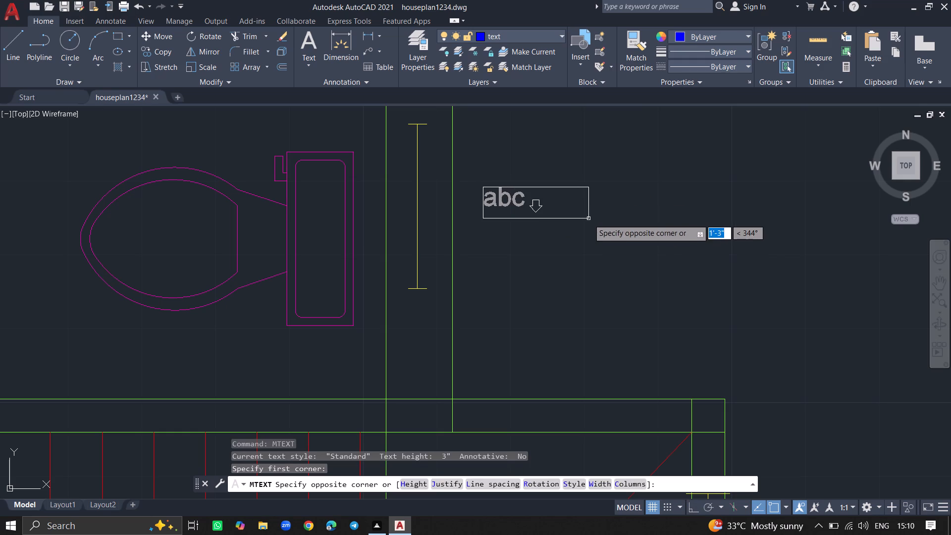
left_click(583, 221)
type("W2")
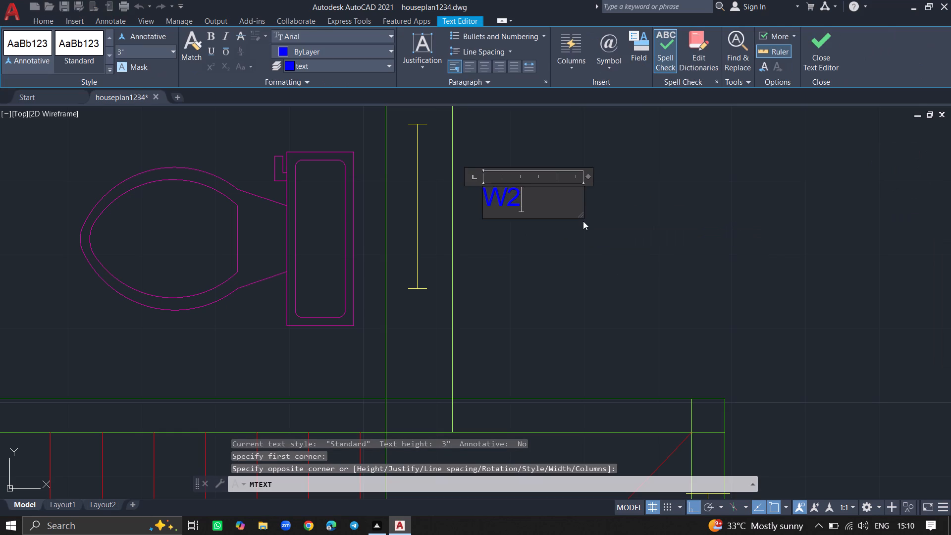
left_click(591, 273)
Label the window of the TOILET below the staircase W2, using a multiline text box about 1'-6" across diagonally outside the exterior wall.
scroll(591, 273, "down", 8, "ctrl")
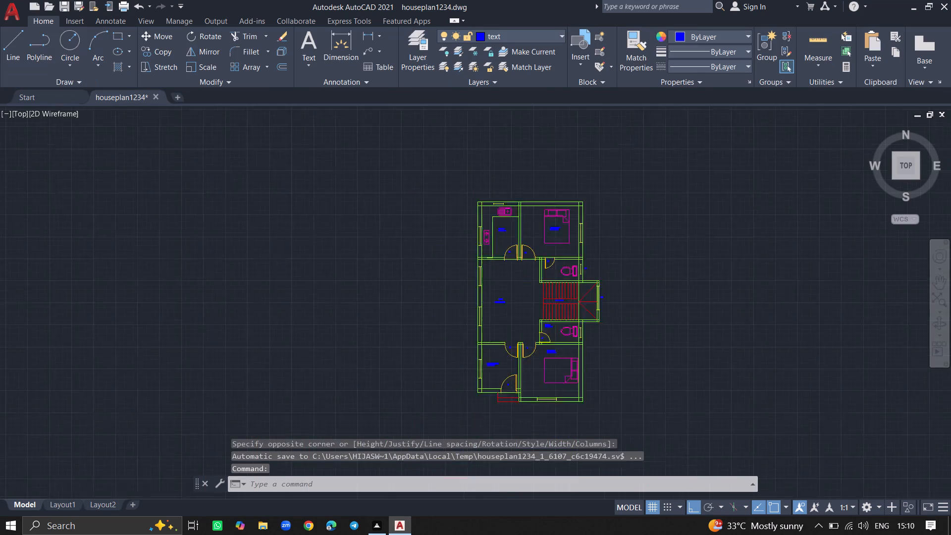
scroll(591, 273, "down", 2, "ctrl")
scroll(589, 293, "up", 6, "ctrl")
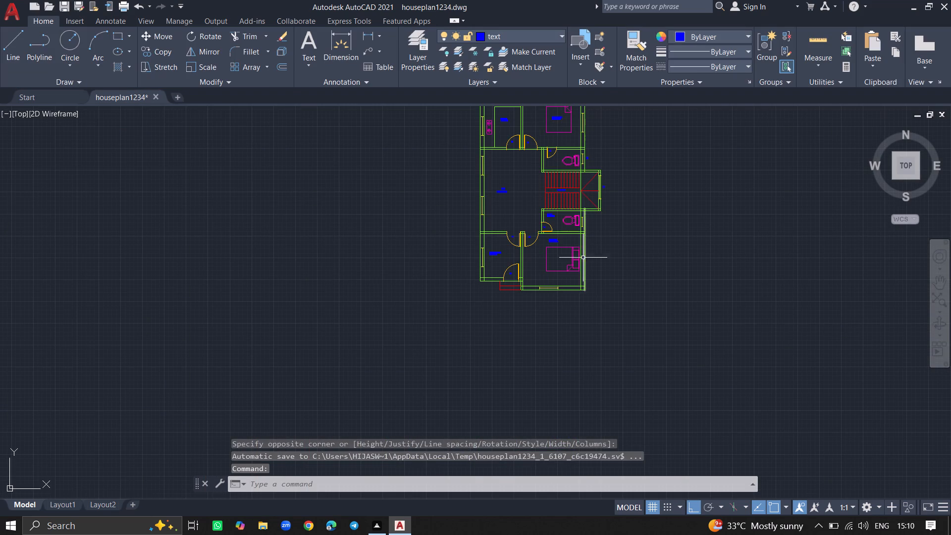
scroll(597, 220, "up", 4, "ctrl")
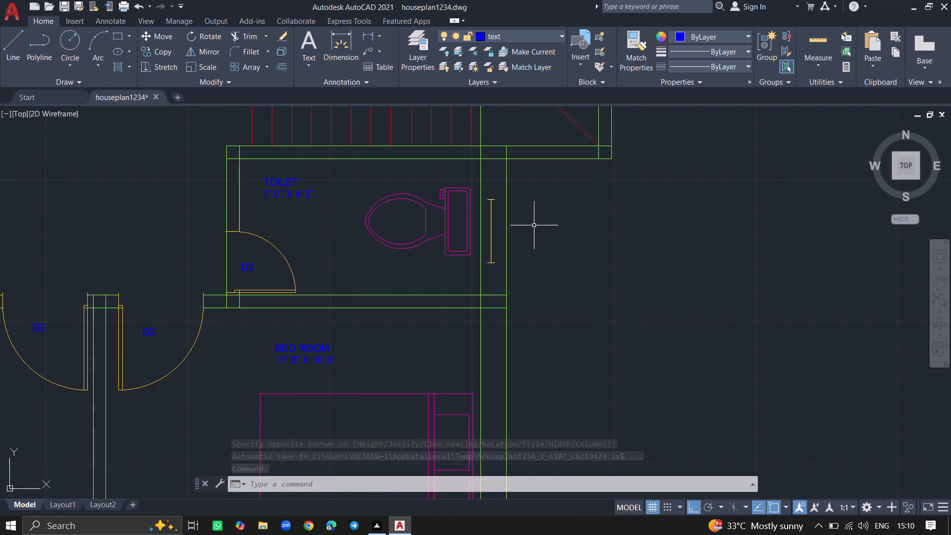
type("MTEXT")
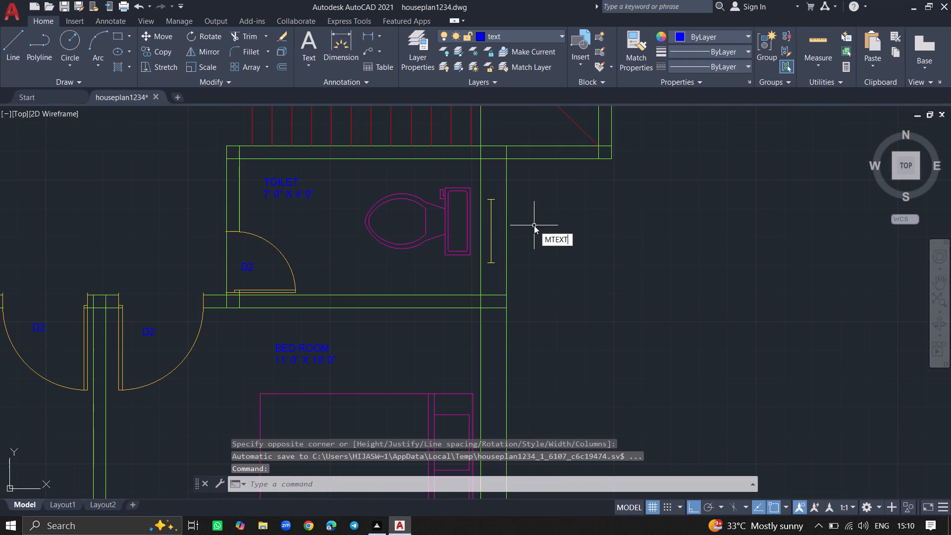
key("Return")
scroll(534, 225, "up", 1, "ctrl")
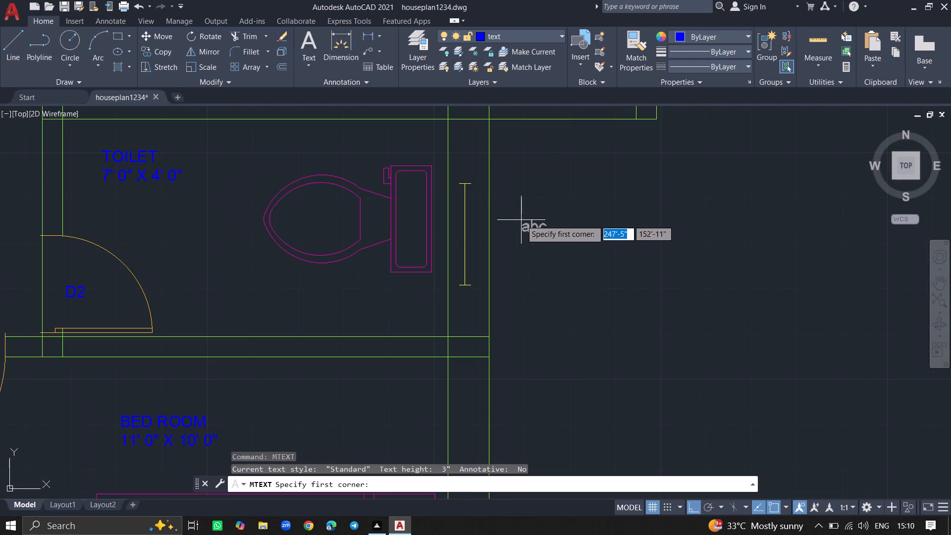
left_click(503, 217)
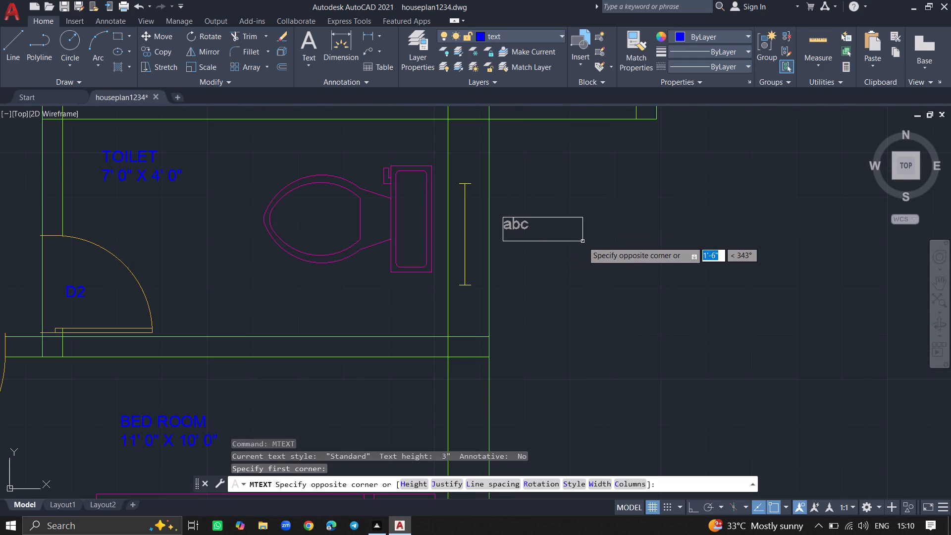
left_click(581, 241)
type("W2")
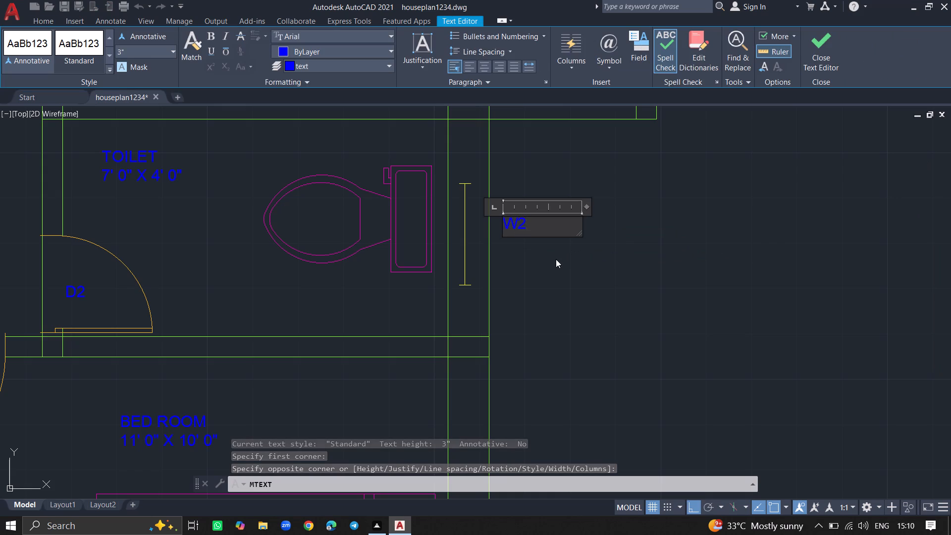
left_click(556, 259)
scroll(556, 259, "down", 5, "ctrl")
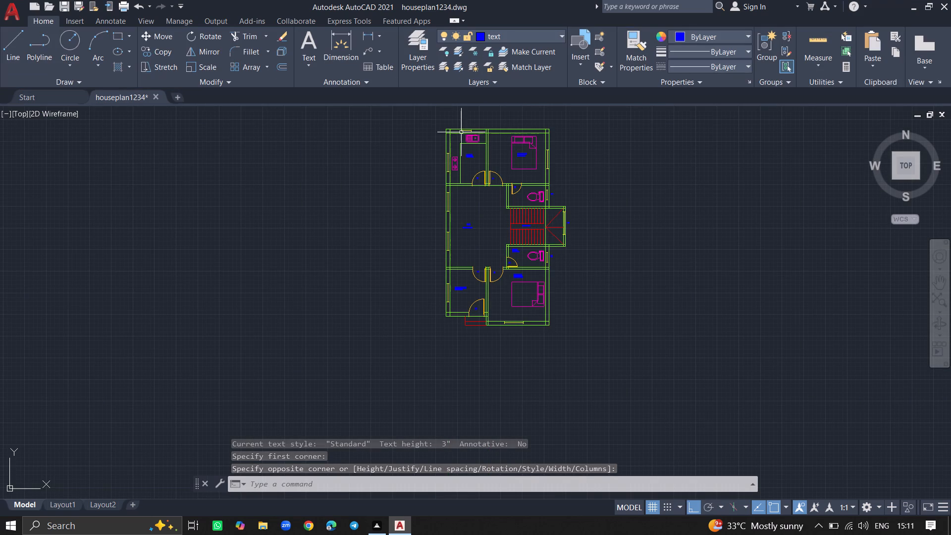
Label the kitchen window behind the sink W2, using a multiline text box about 1'-0" across diagonally outside the exterior wall.
scroll(462, 116, "up", 5, "ctrl")
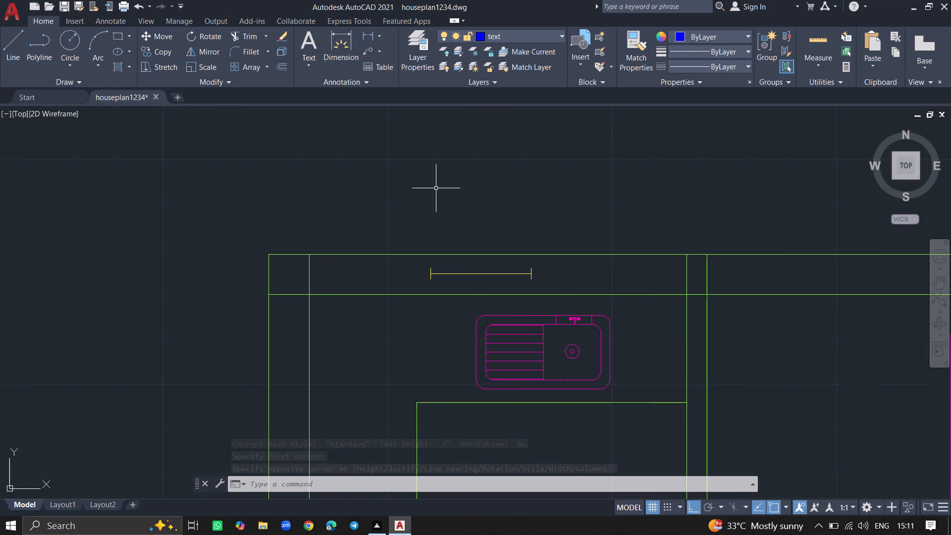
type("MTEXT")
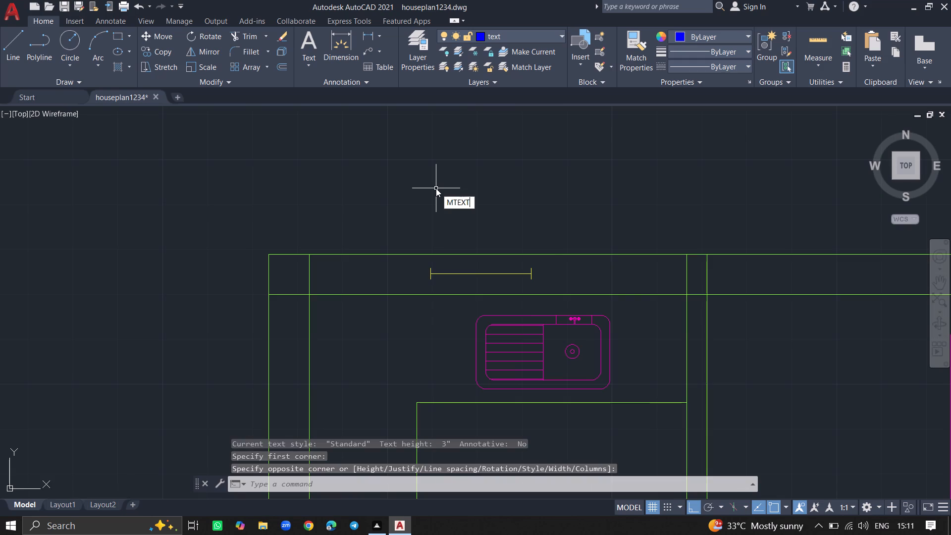
key("Return")
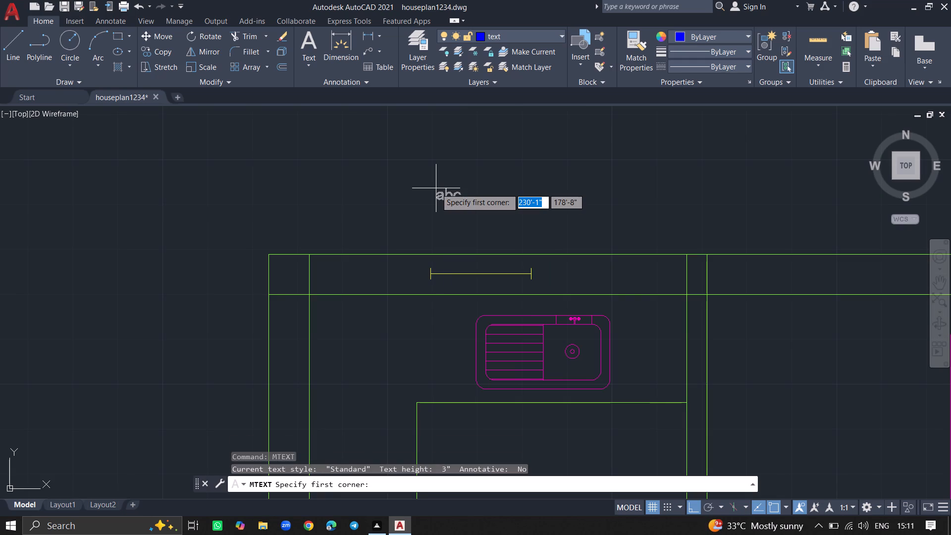
left_click(454, 208)
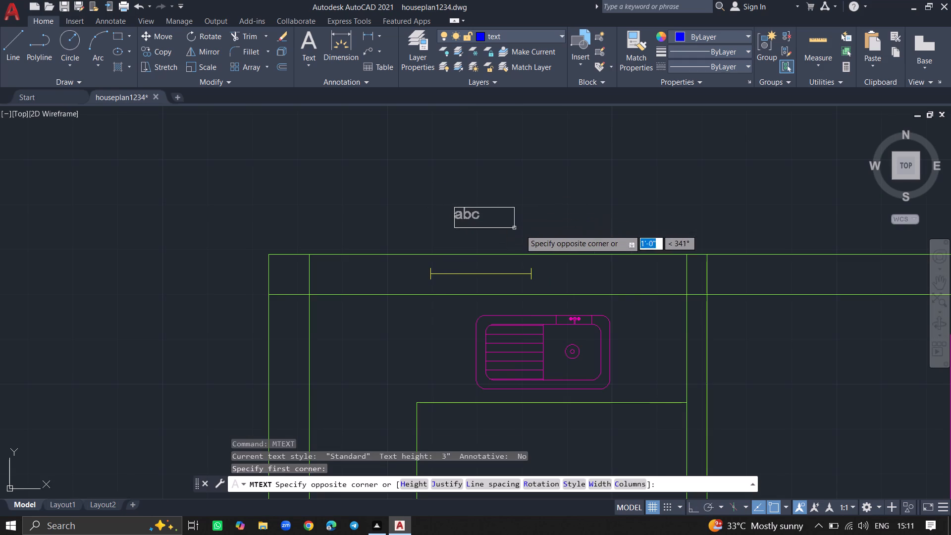
left_click(517, 232)
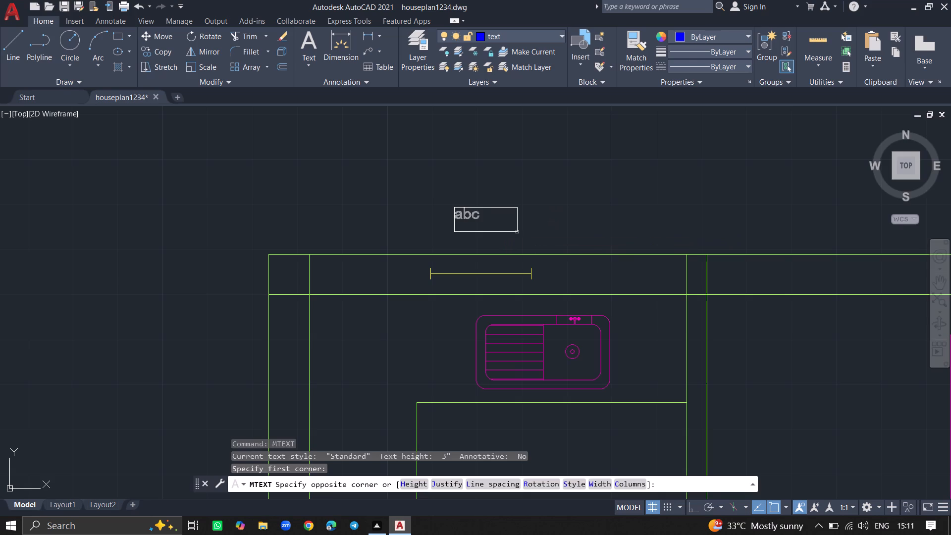
type("W2")
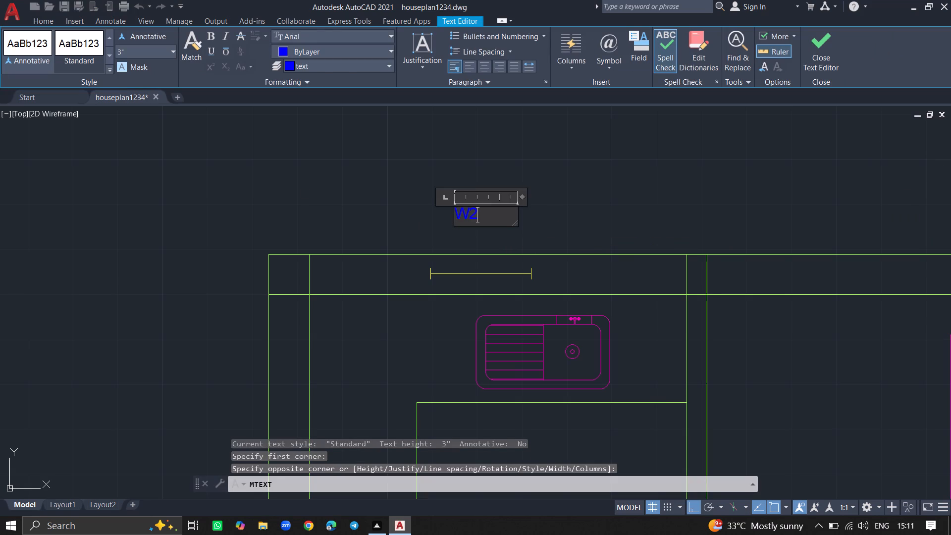
left_click(304, 185)
Label the kitchen window beside the stove W1, using a multiline text box about 2'-7" across diagonally outside the exterior wall.
scroll(304, 185, "down", 5, "ctrl")
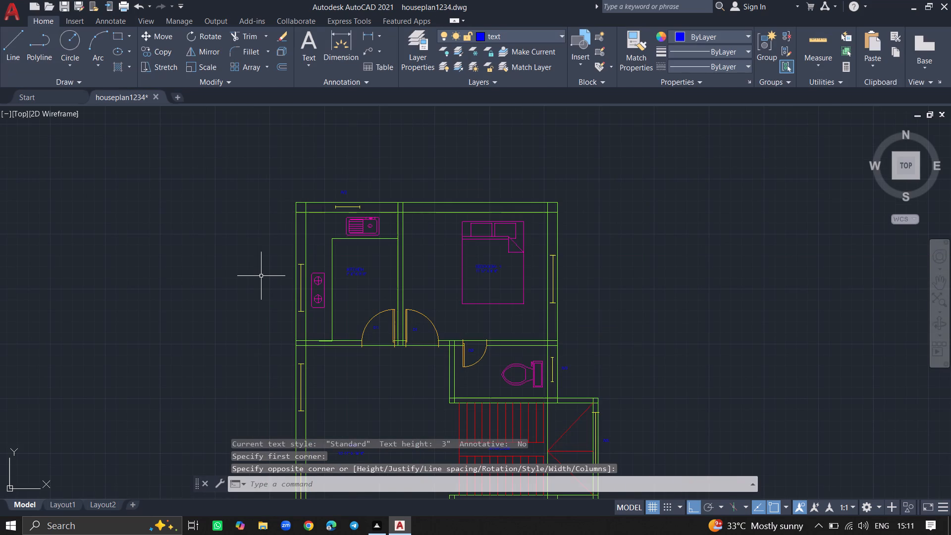
type("MTEXT")
key("Return")
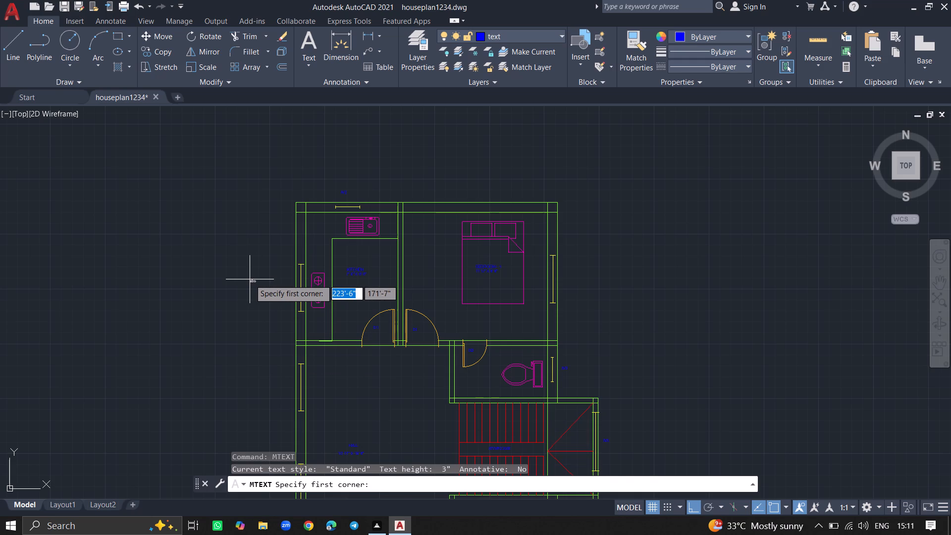
left_click(250, 279)
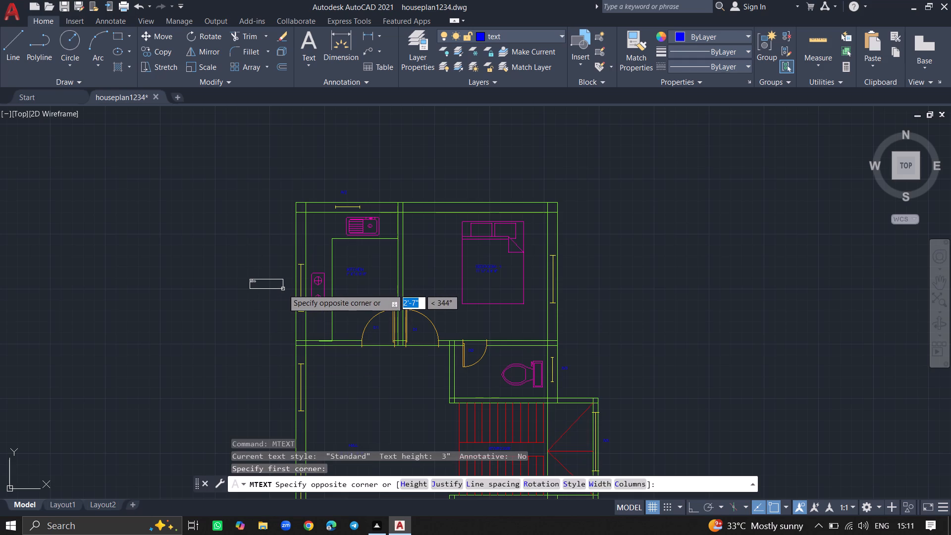
left_click(283, 289)
type("W1")
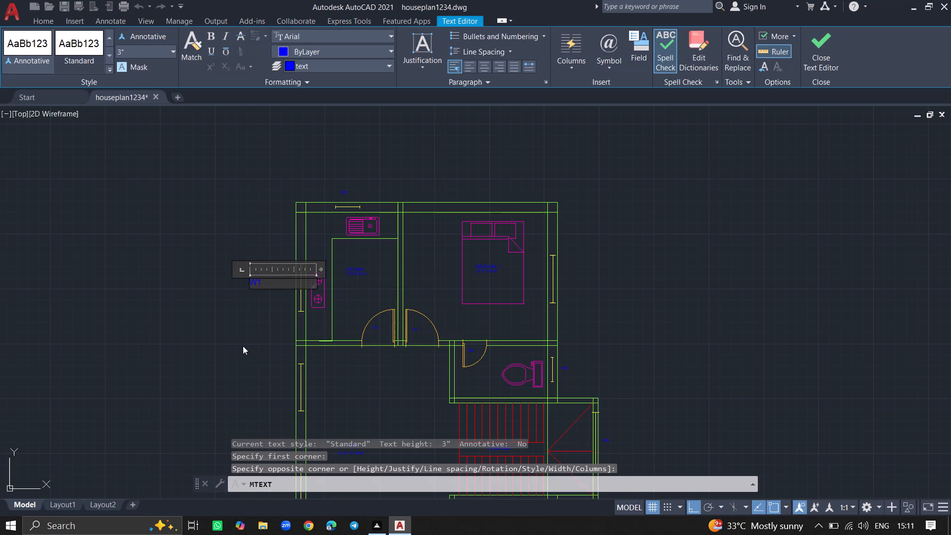
left_click(243, 346)
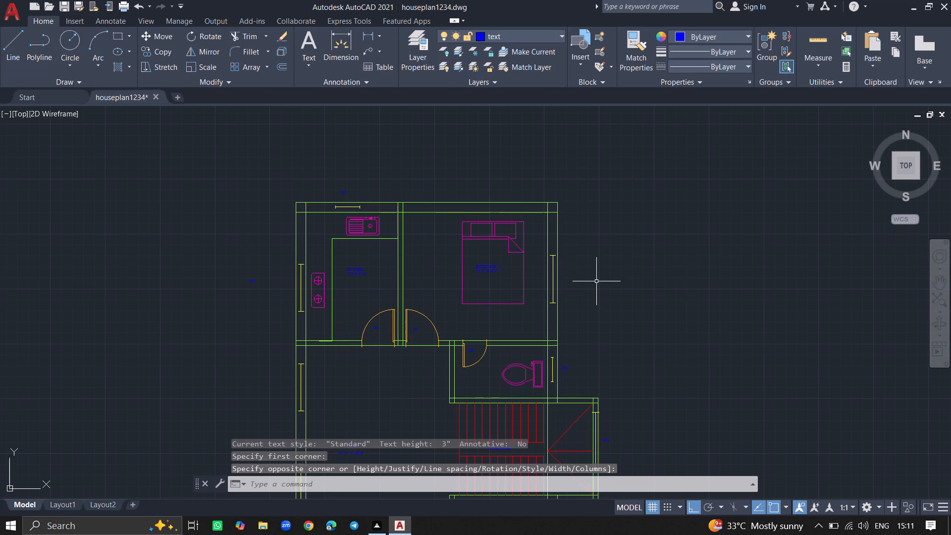
Label the BEDROOM - 1 window W1 with multiline text just outside the exterior wall.
scroll(595, 281, "up", 2, "ctrl")
type("MTEXT")
key("Return")
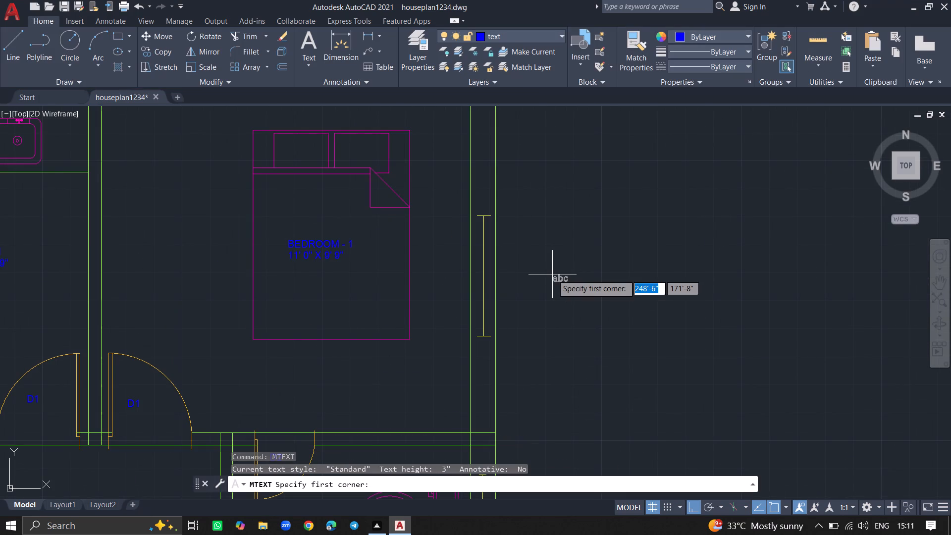
left_click(534, 264)
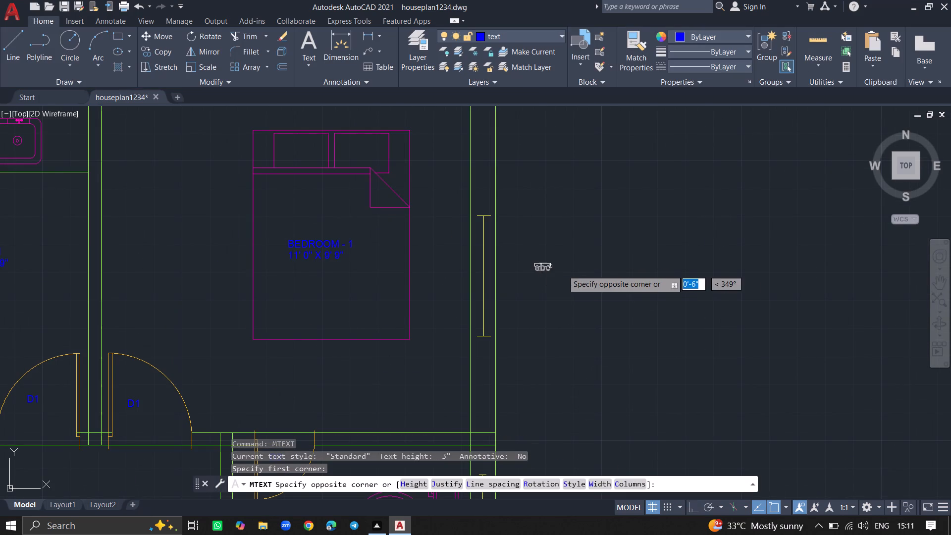
left_click(595, 285)
type("W1")
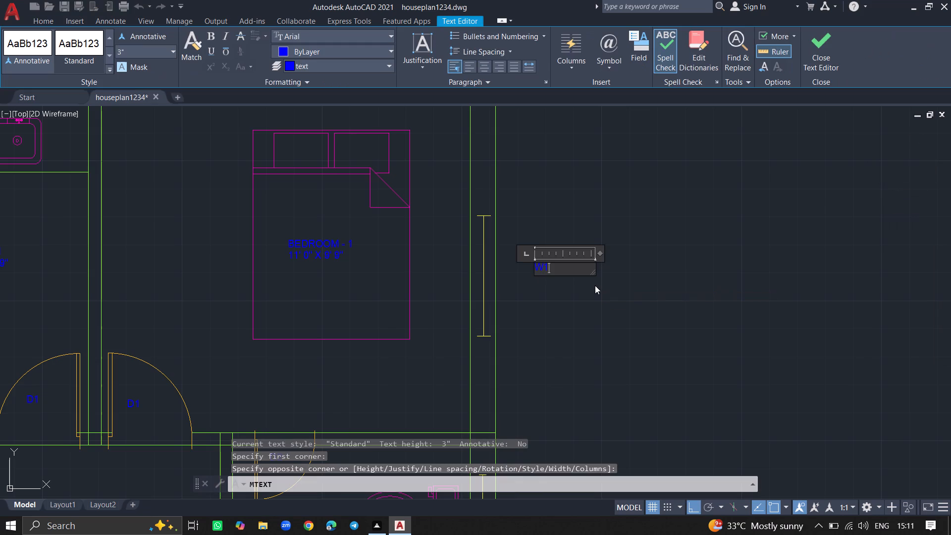
left_click(573, 320)
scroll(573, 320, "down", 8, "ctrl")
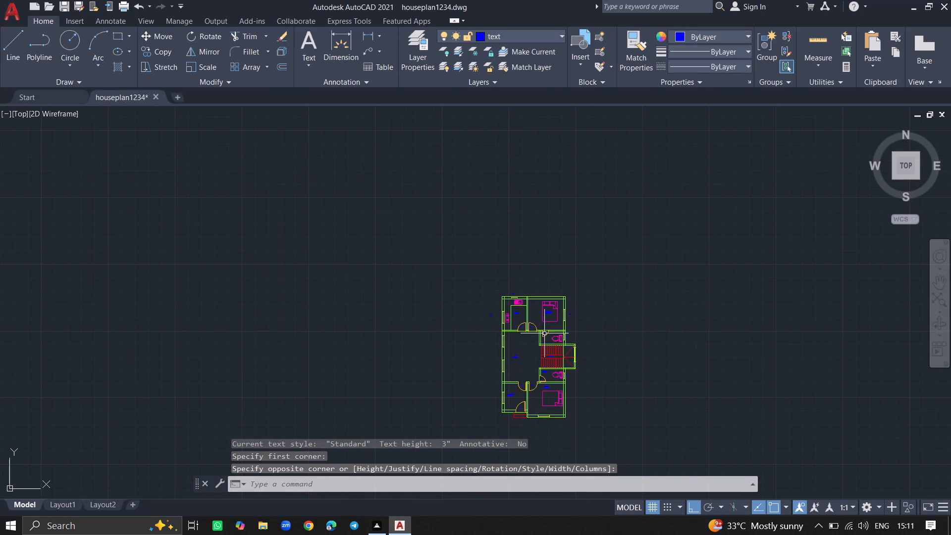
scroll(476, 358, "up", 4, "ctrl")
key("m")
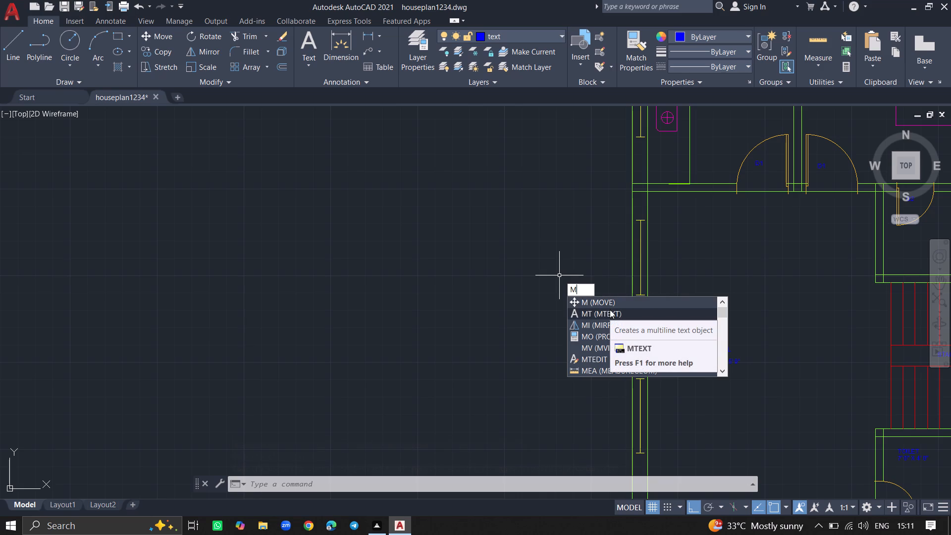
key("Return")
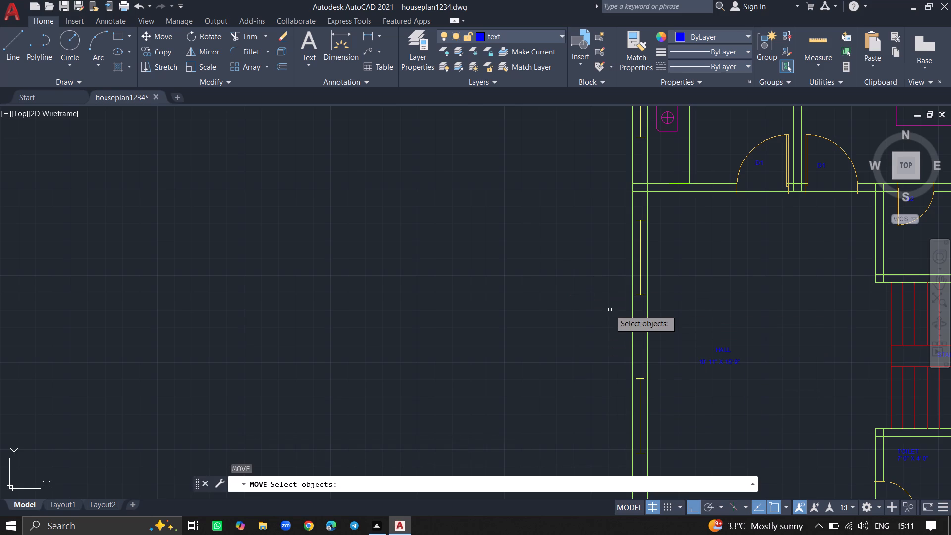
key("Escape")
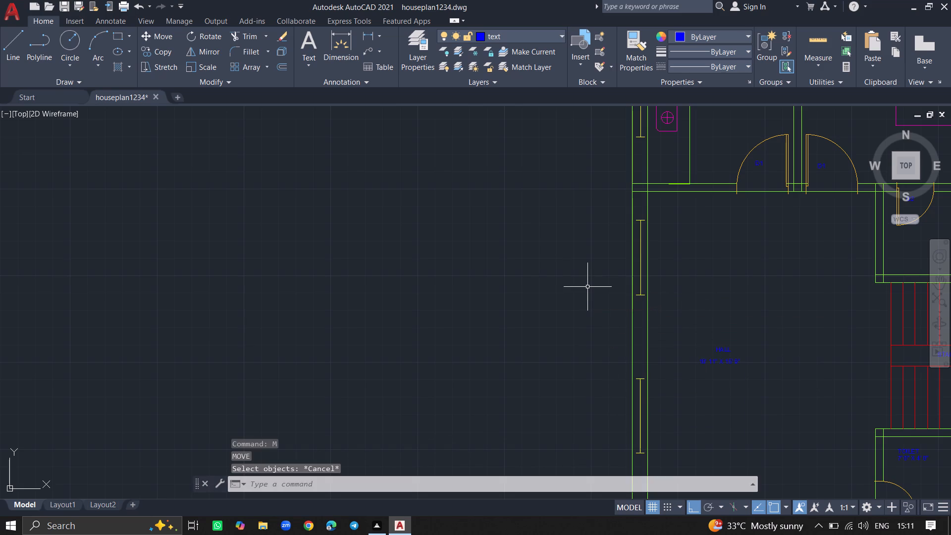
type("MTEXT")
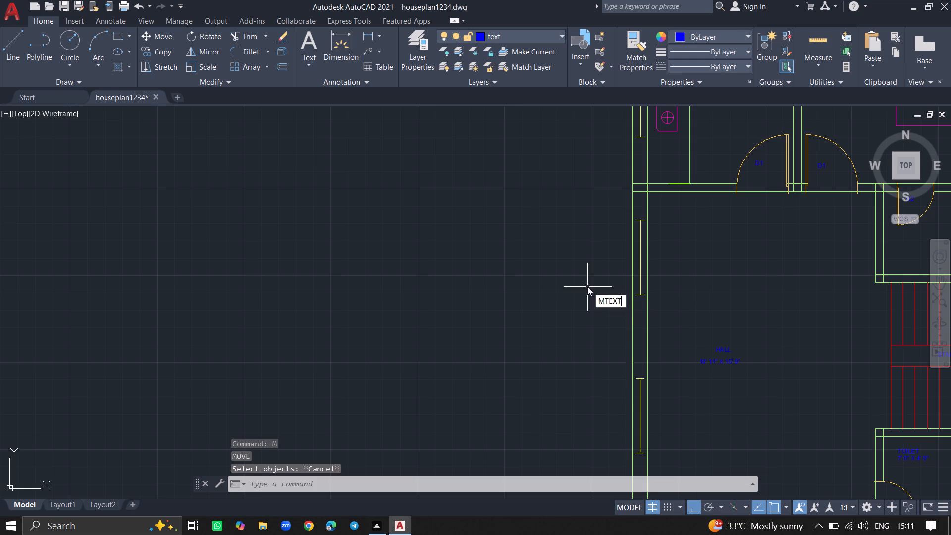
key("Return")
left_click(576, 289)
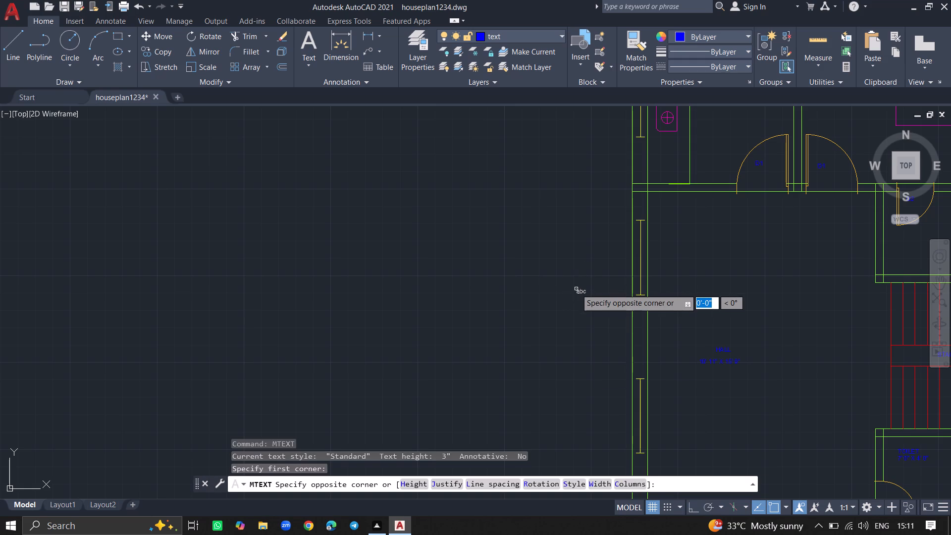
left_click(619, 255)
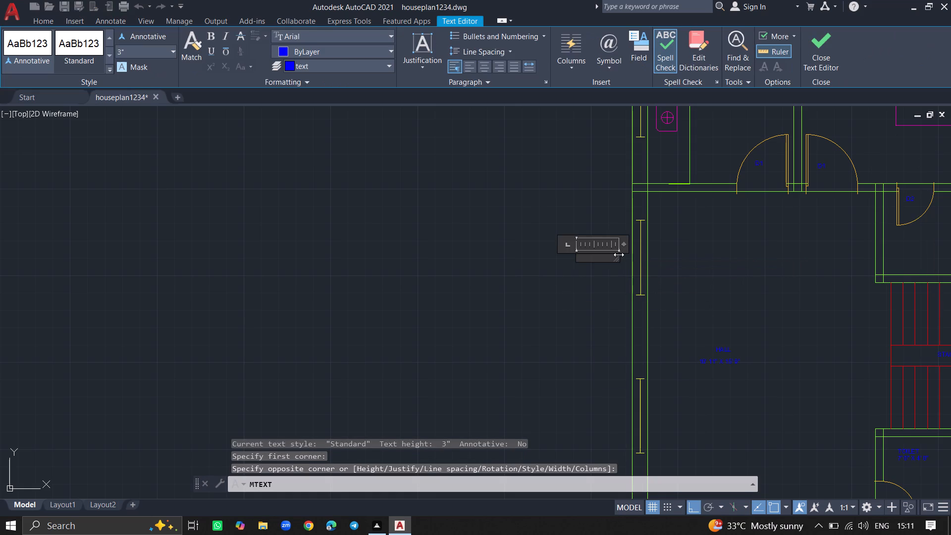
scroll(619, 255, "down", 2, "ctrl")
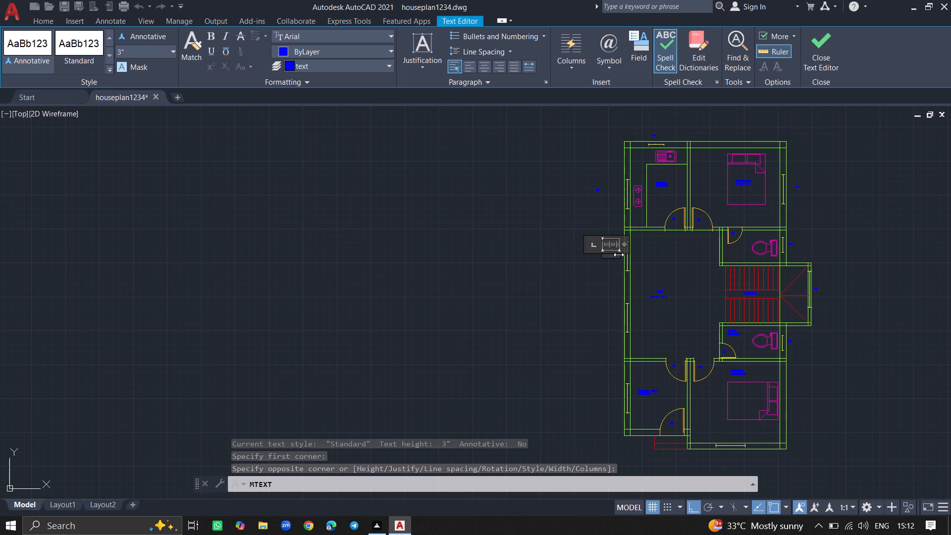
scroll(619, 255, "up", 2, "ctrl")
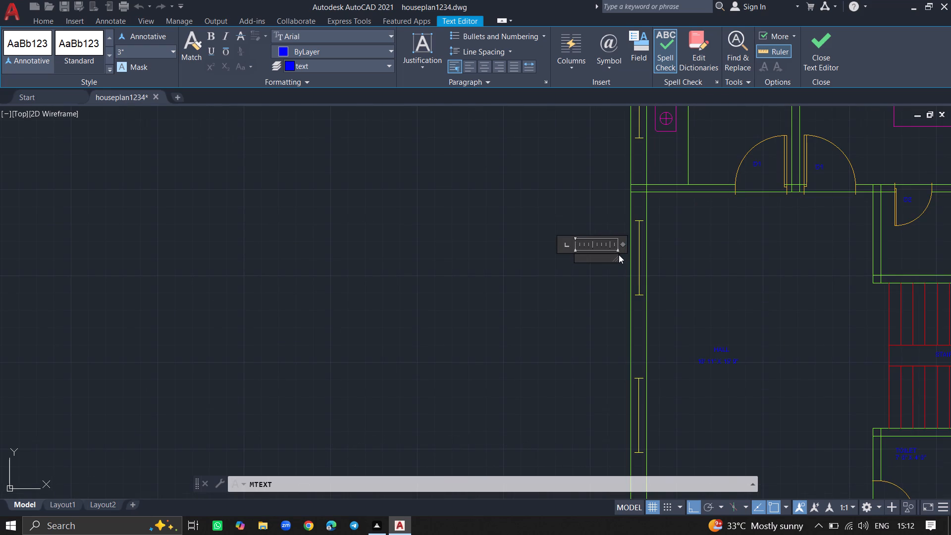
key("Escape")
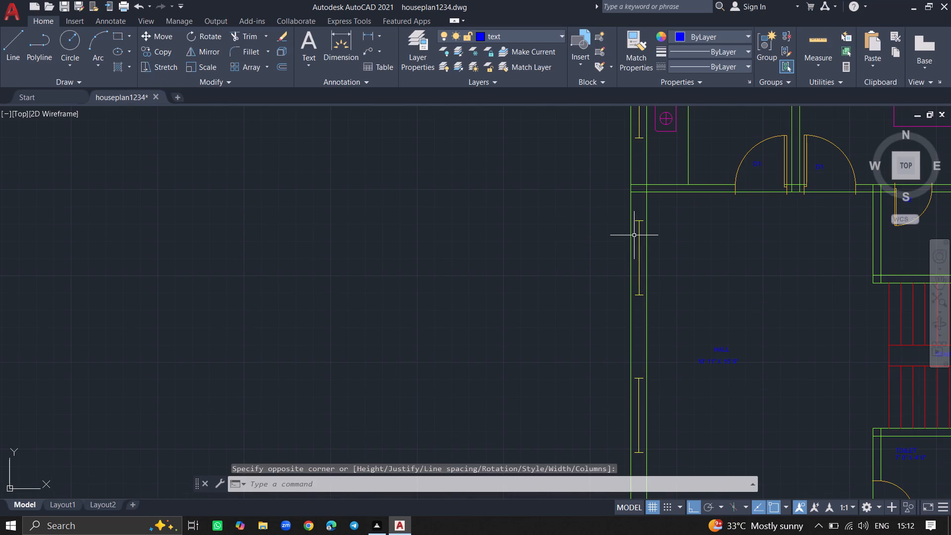
Label the hall window nearest the kitchen W1, using a multiline text box about 1'-1" across diagonally outside the exterior wall.
scroll(634, 235, "down", 4, "ctrl")
scroll(634, 212, "up", 3, "ctrl")
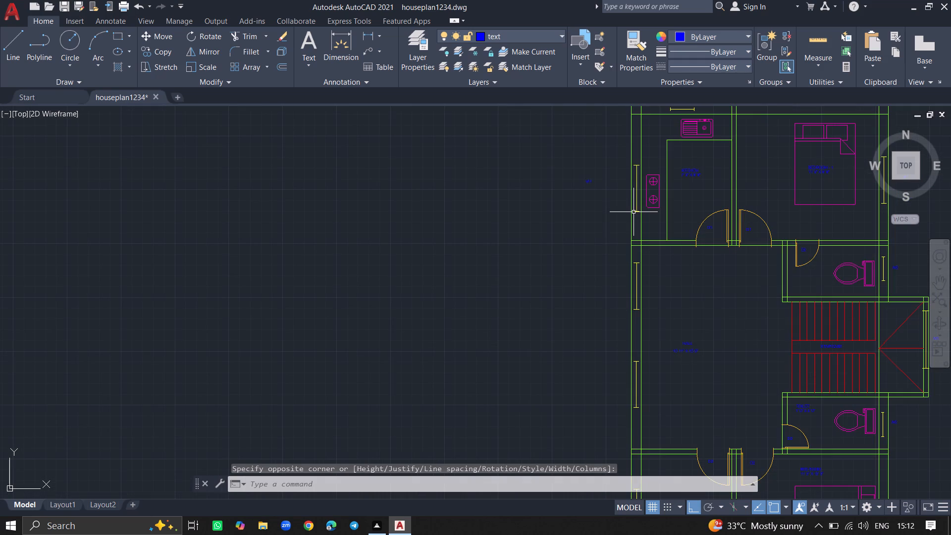
scroll(635, 185, "up", 2, "ctrl")
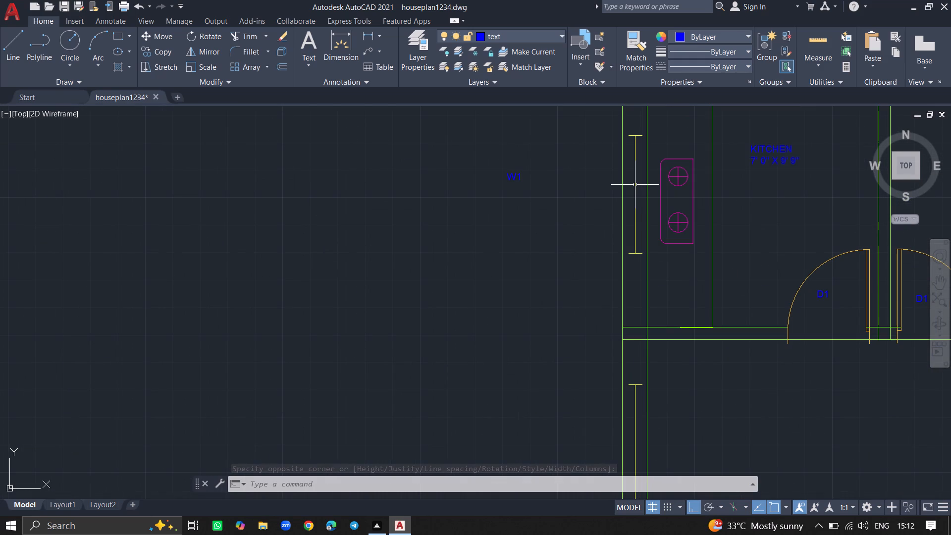
scroll(635, 185, "down", 3, "ctrl")
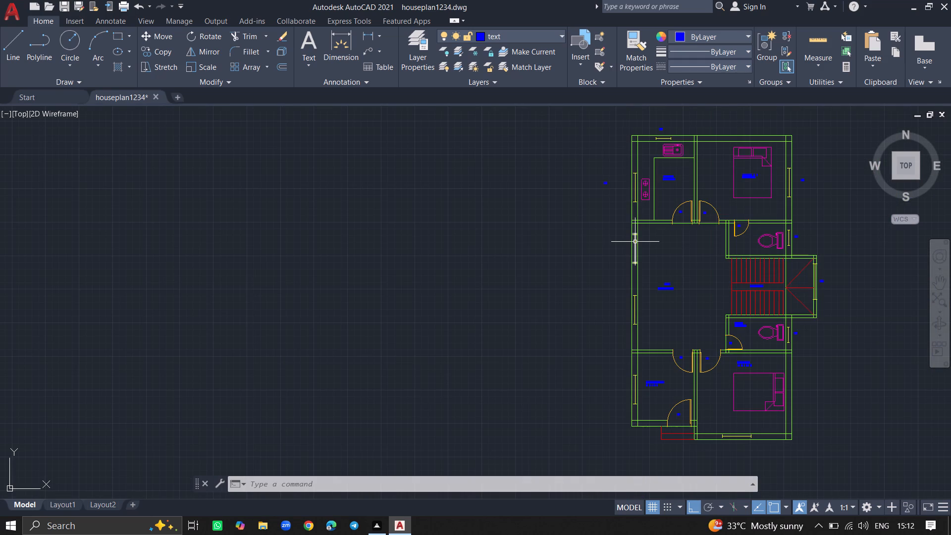
scroll(635, 242, "up", 4, "ctrl")
type("MTEXT")
key("Return")
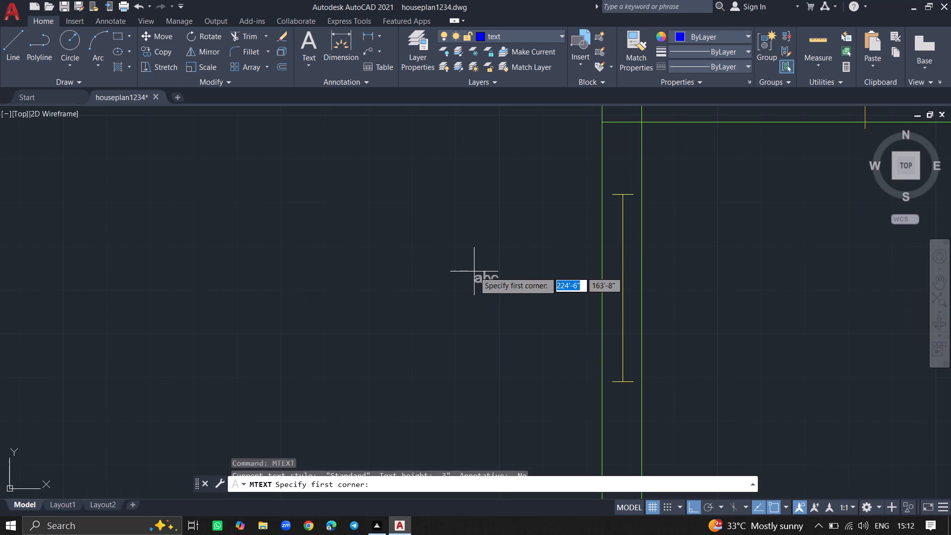
left_click(507, 271)
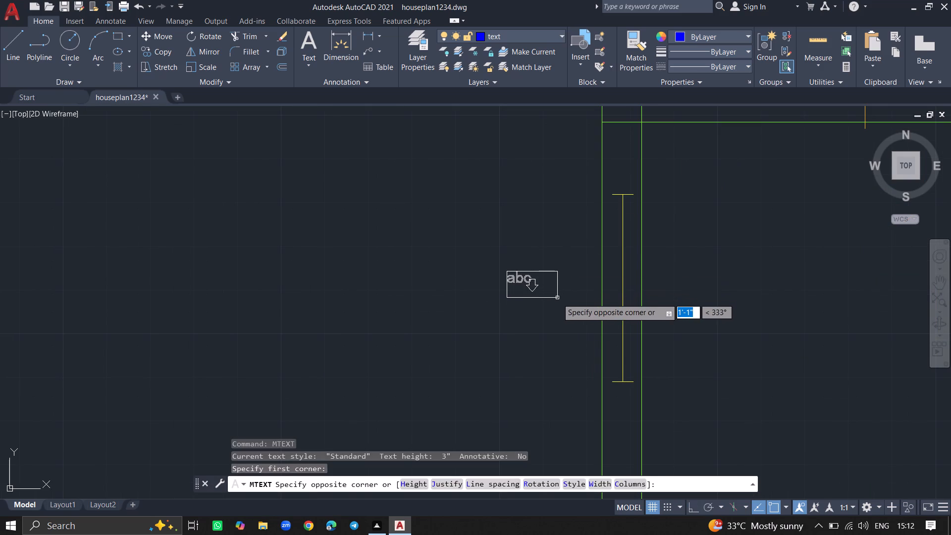
left_click(557, 298)
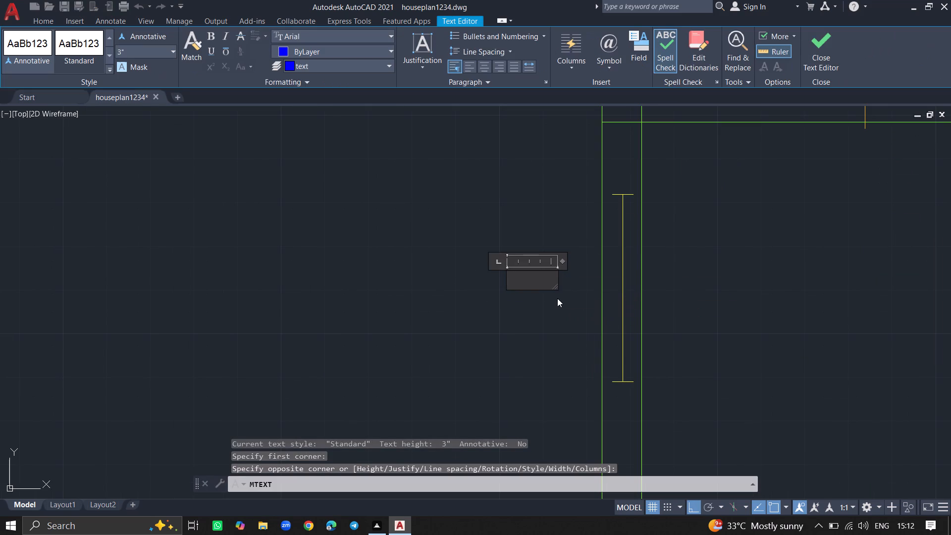
type("W1")
left_click(537, 321)
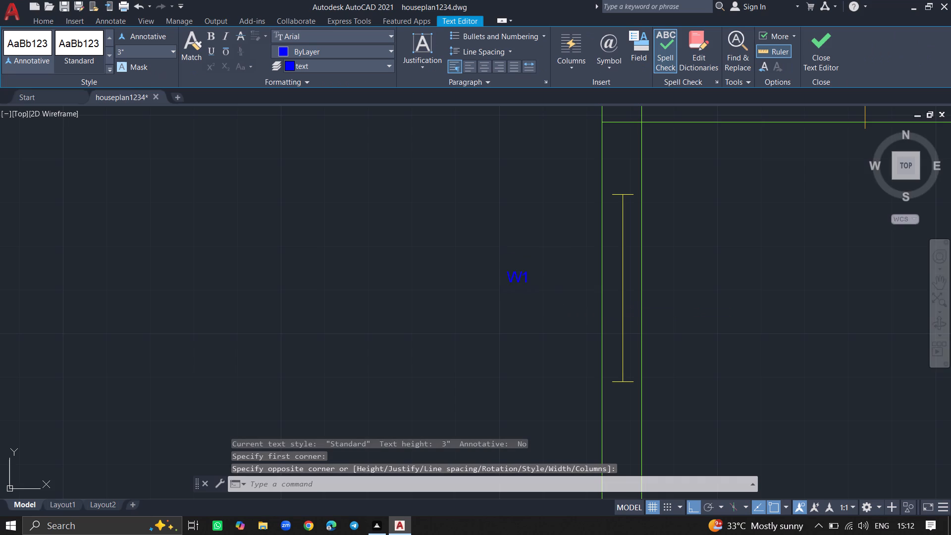
Label the hall window nearest the drawing area W1, using a multiline text box about 2'-1" across diagonally outside the exterior wall.
scroll(537, 321, "down", 2, "ctrl")
scroll(511, 374, "down", 5, "ctrl")
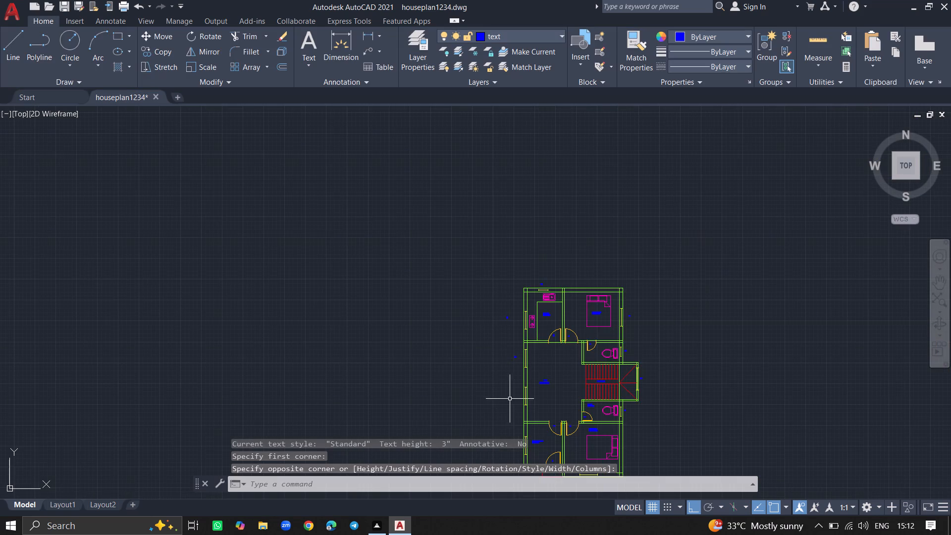
scroll(509, 405, "up", 4, "ctrl")
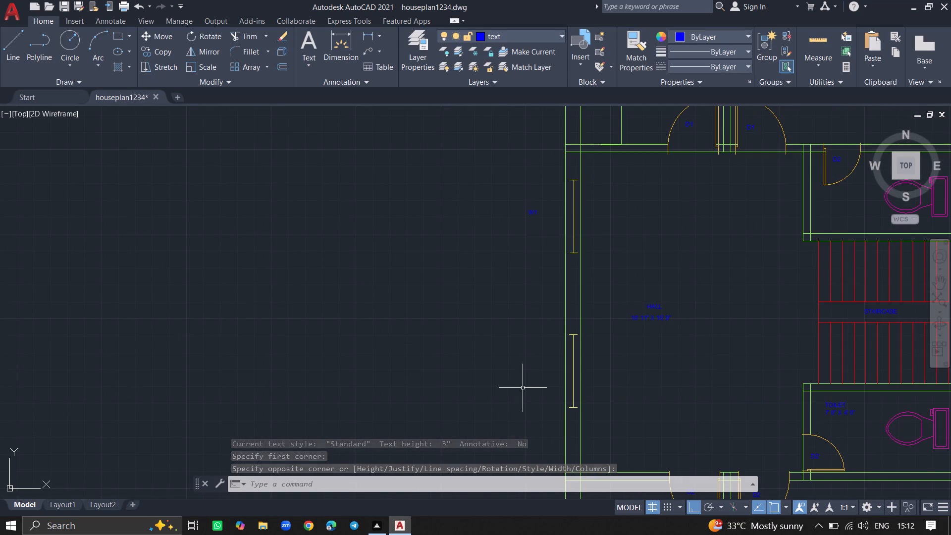
type("MTEXT")
key("Return")
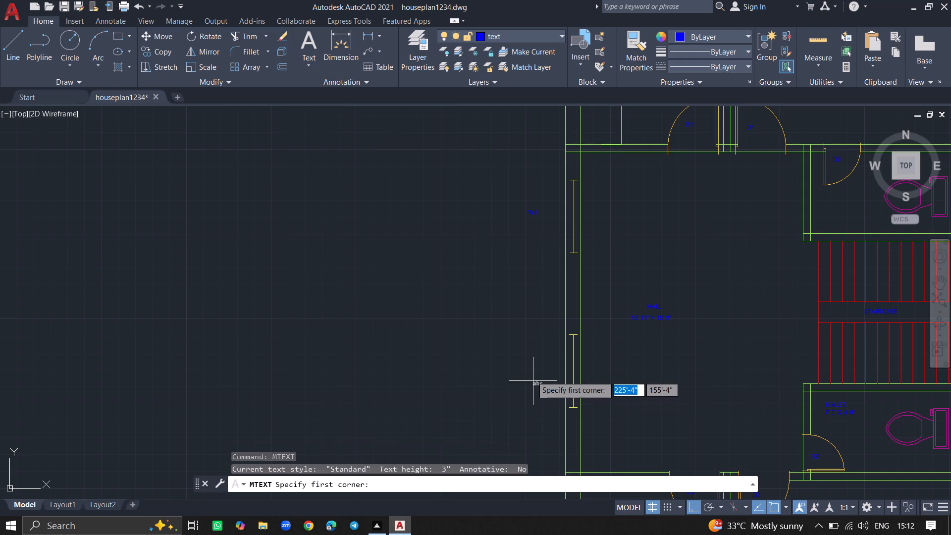
left_click(530, 372)
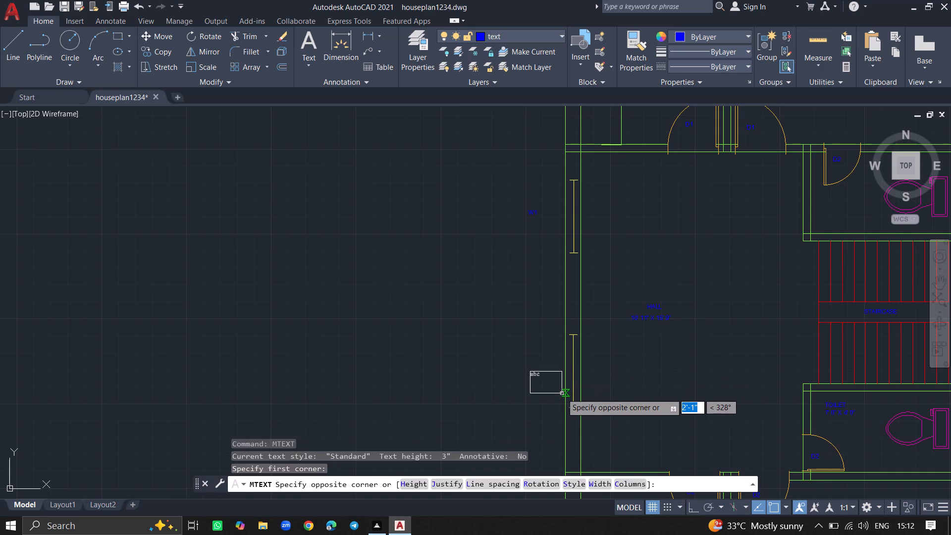
left_click(560, 392)
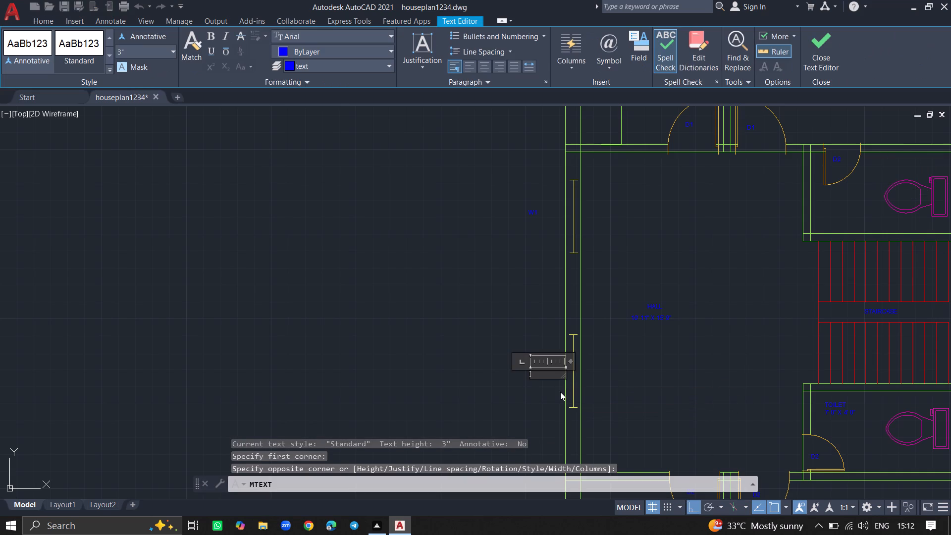
type("W1")
left_click(415, 369)
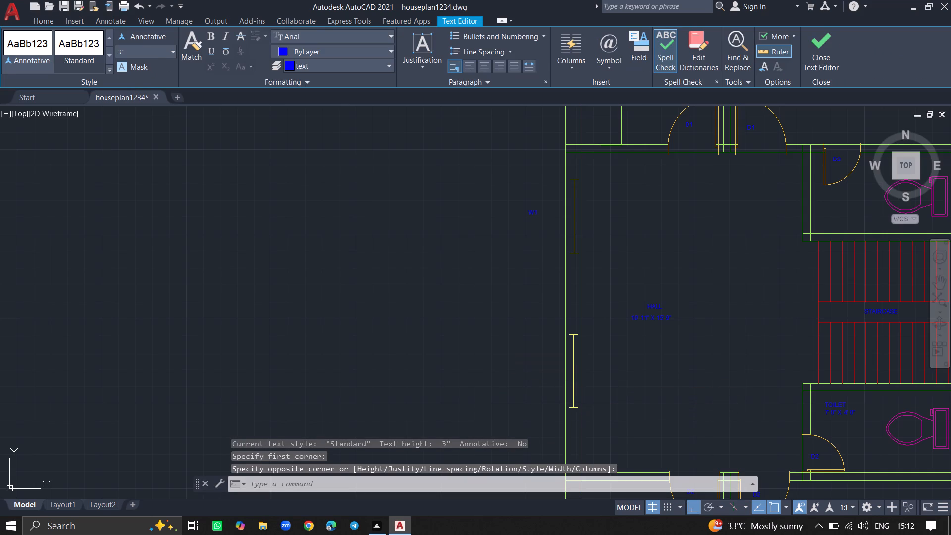
Label the DRAWING AREA window W1 with multiline text just outside the exterior wall.
scroll(415, 369, "down", 8, "ctrl")
scroll(422, 399, "up", 4, "ctrl")
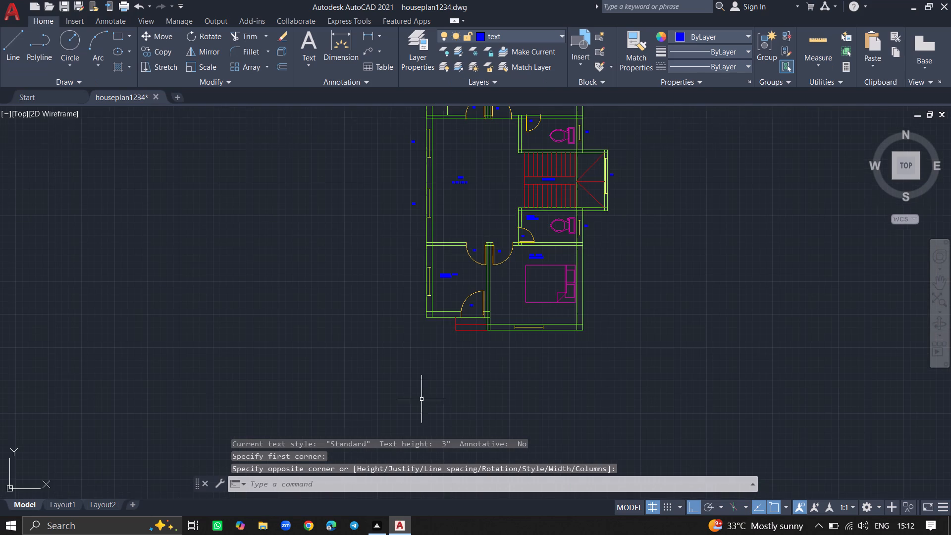
scroll(411, 283, "up", 3, "ctrl")
type("MTEXT")
key("Return")
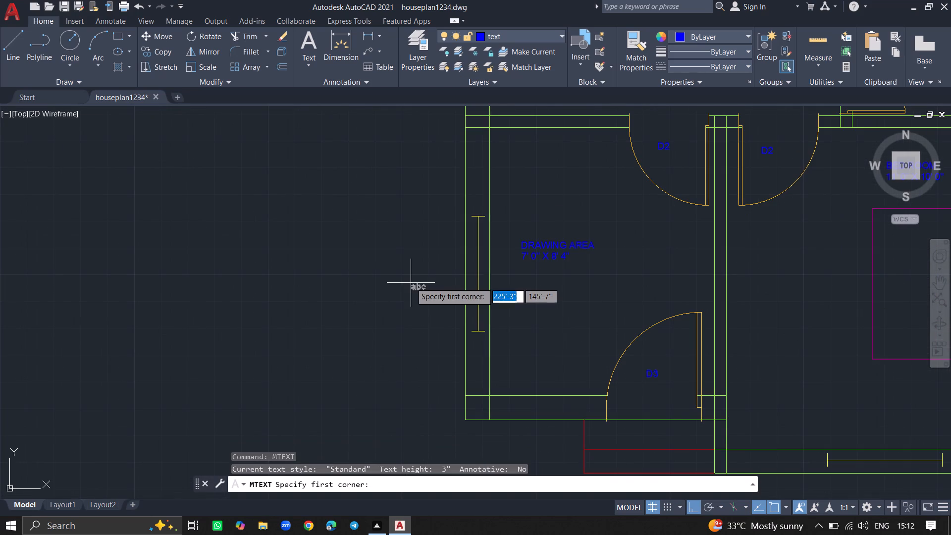
left_click(422, 276)
left_click(455, 288)
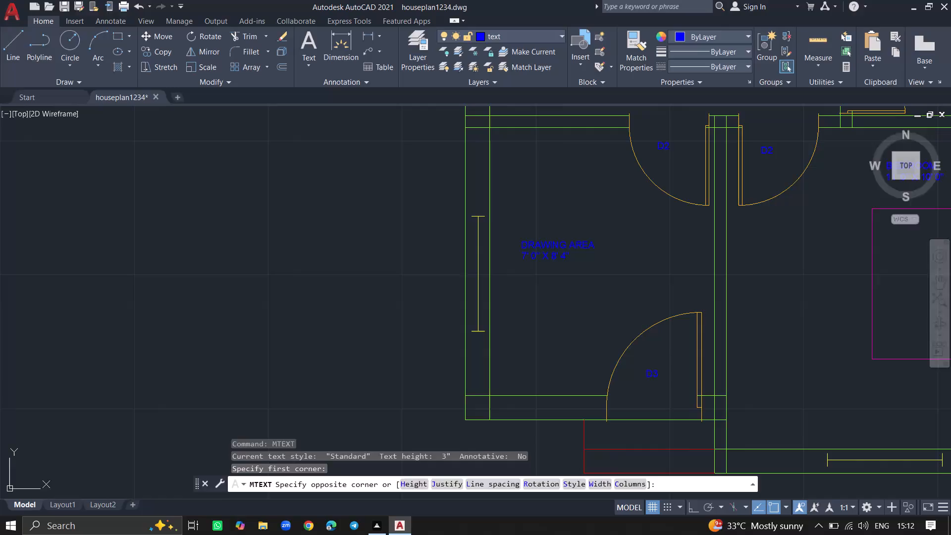
type("W1")
left_click(385, 324)
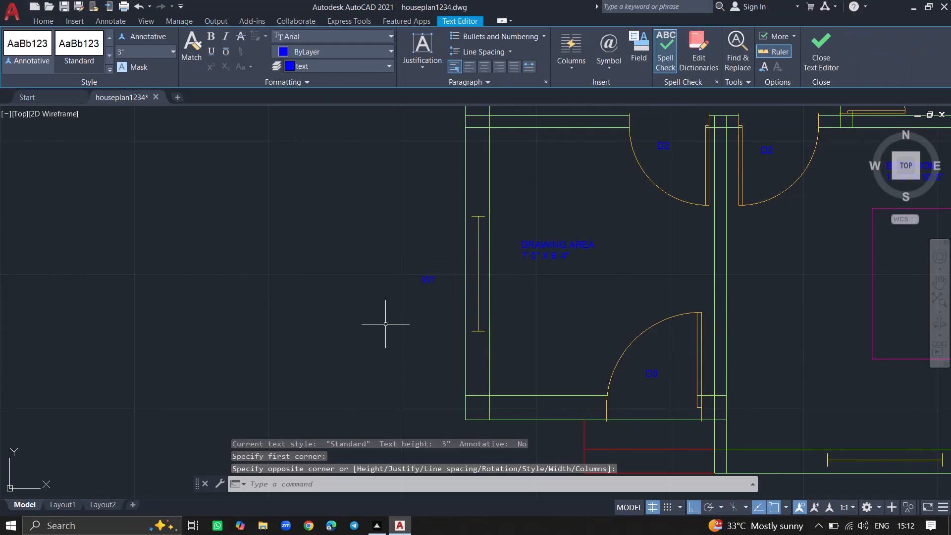
Label the window of the bedroom next to the drawing area W1 with multiline text just outside the exterior wall.
scroll(385, 324, "down", 3, "ctrl")
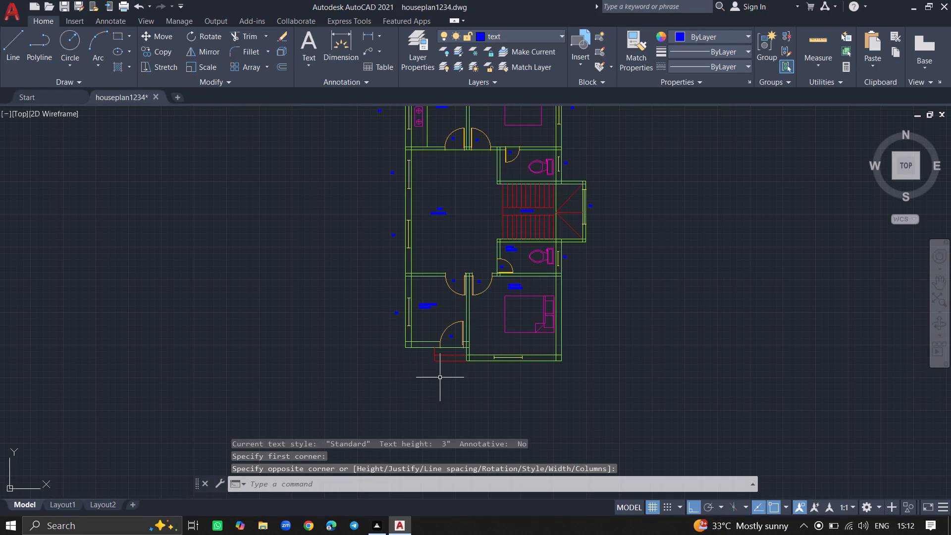
scroll(509, 374, "up", 4, "ctrl")
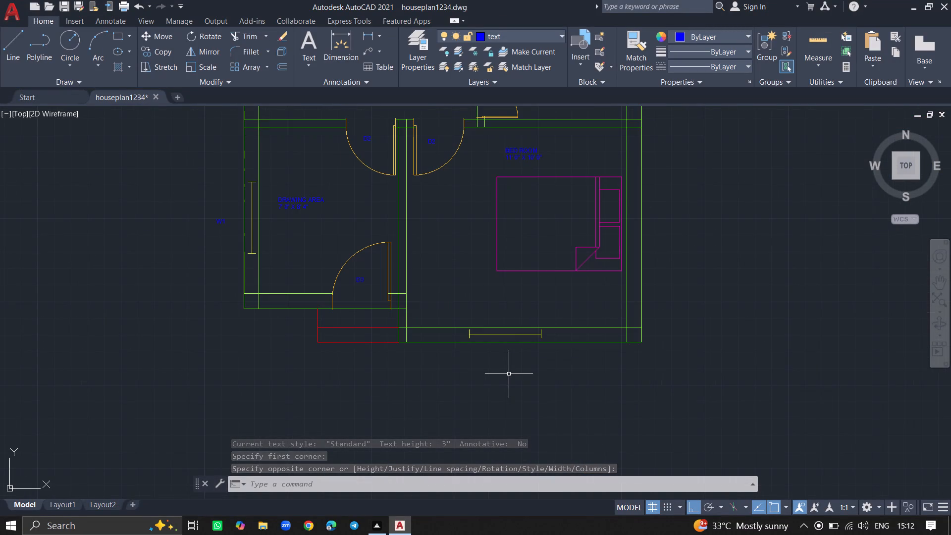
type("MTEXT")
key("Return")
scroll(506, 367, "up", 4, "ctrl")
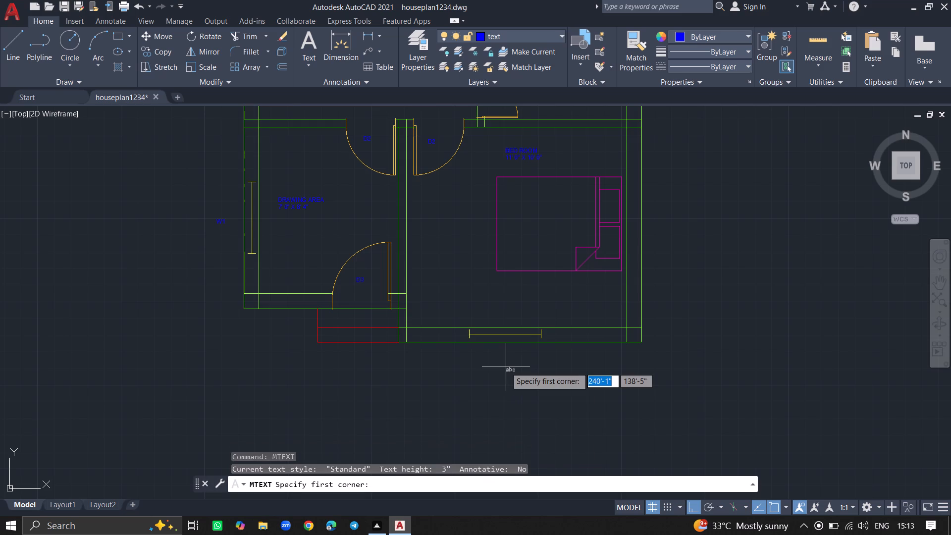
left_click(475, 311)
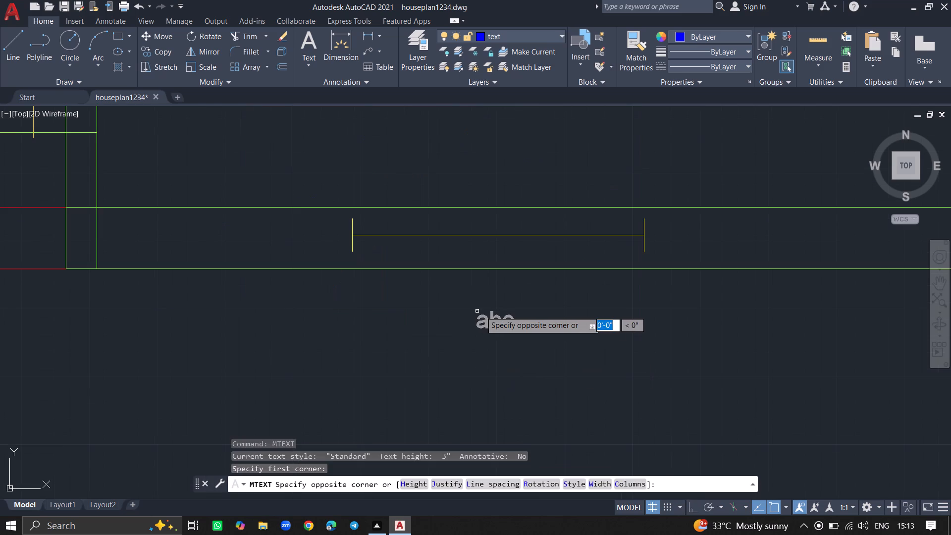
left_click(570, 370)
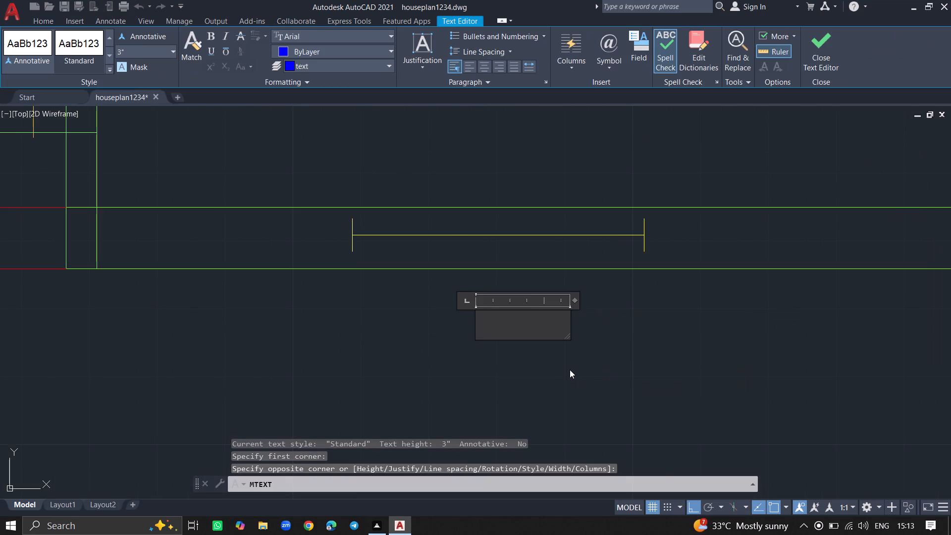
type("W1")
left_click(637, 393)
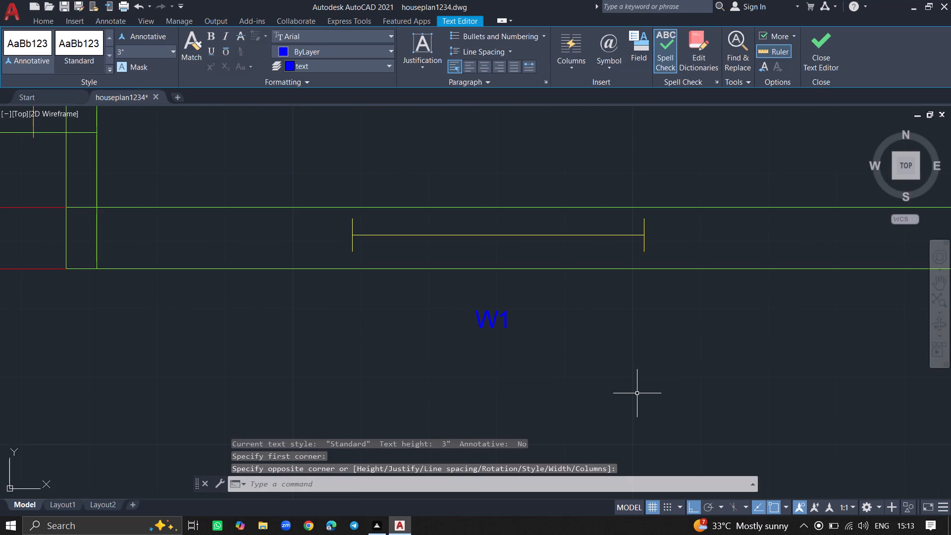
Save the labelled house plan drawing.
scroll(636, 394, "down", 7, "ctrl")
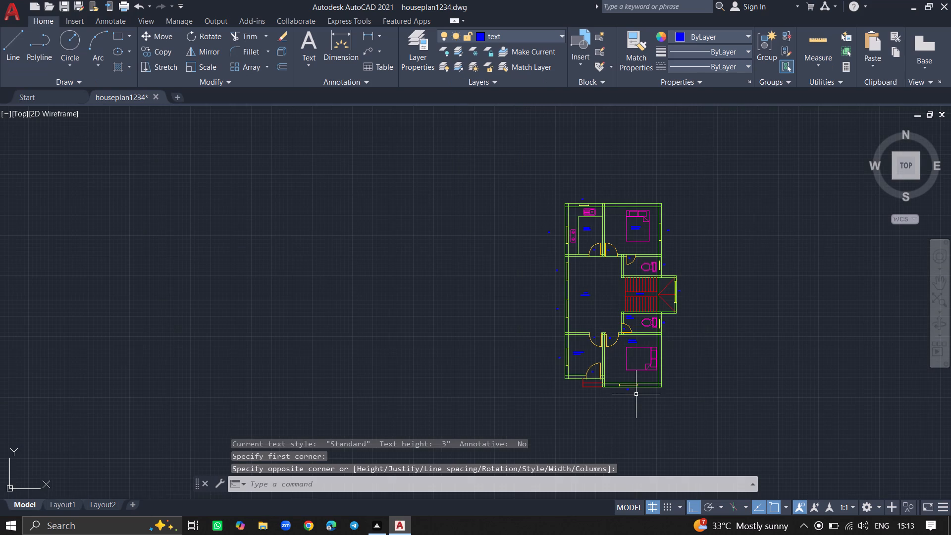
scroll(641, 372, "up", 3, "ctrl")
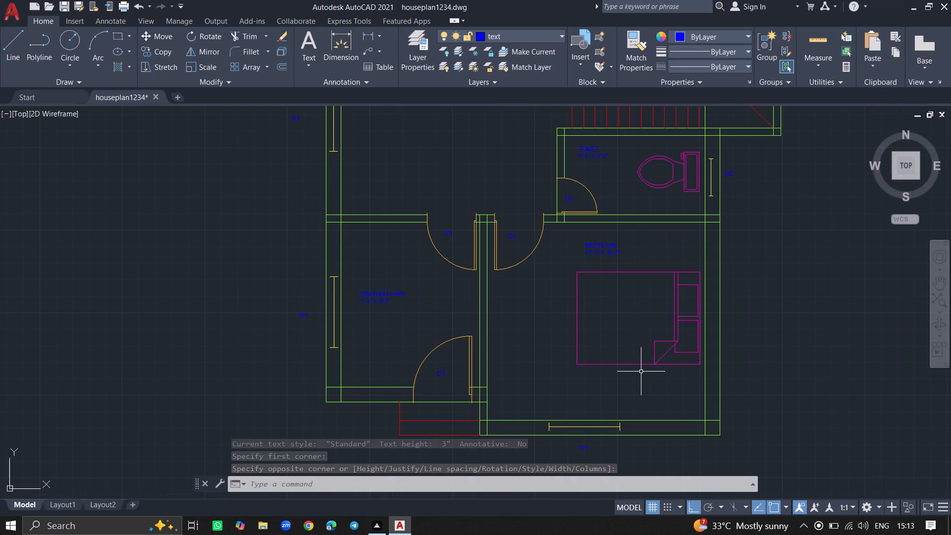
scroll(641, 372, "down", 2, "ctrl")
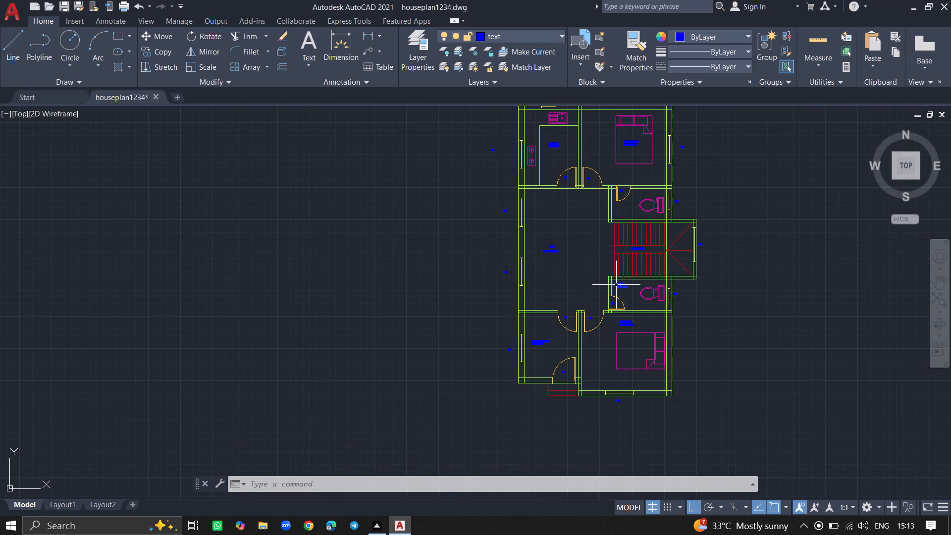
scroll(584, 216, "down", 3, "ctrl")
scroll(576, 198, "up", 3, "ctrl")
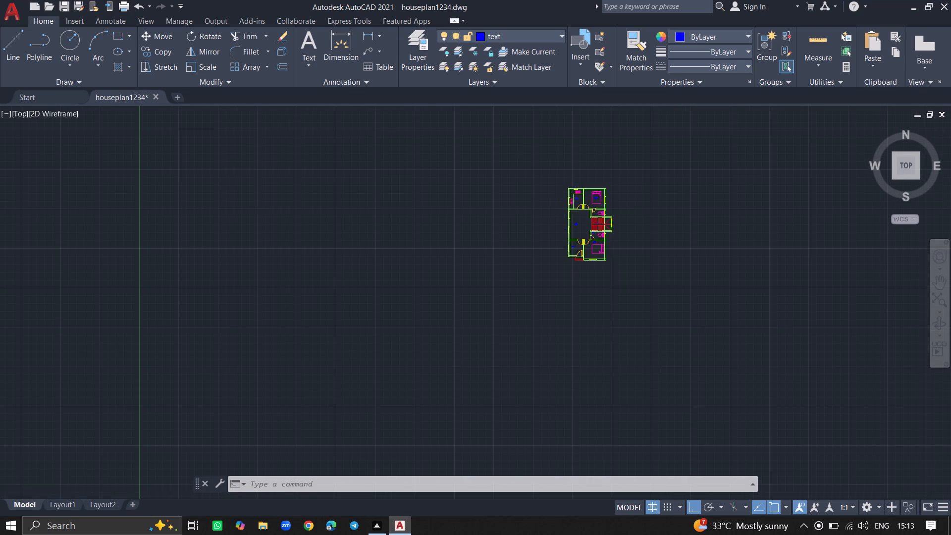
scroll(576, 198, "up", 1, "ctrl")
key("ctrl+s")
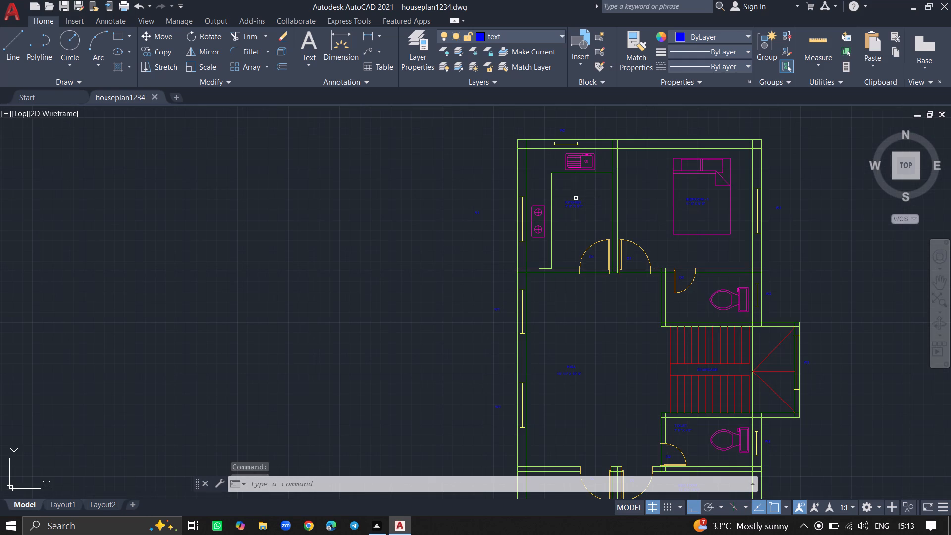
key("ctrl+s")
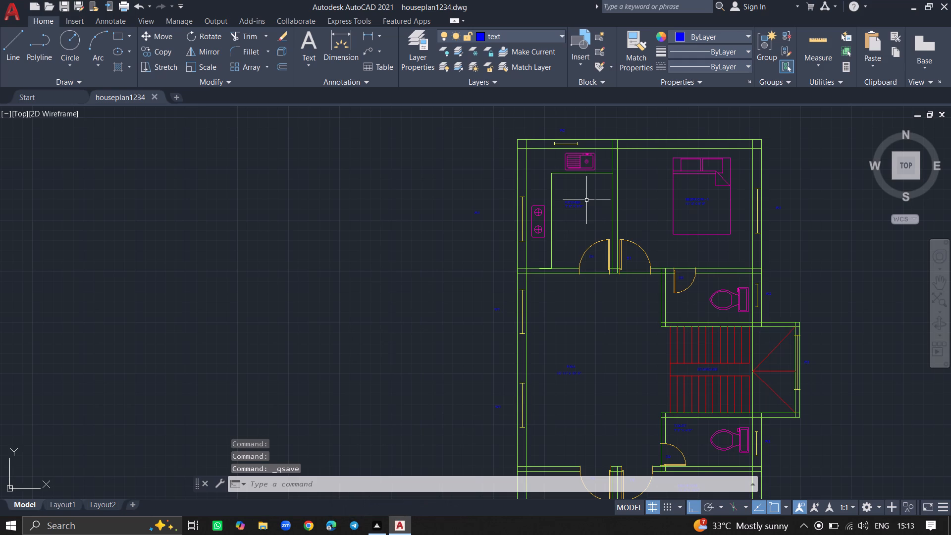
Make the dimensions layer current.
double_click(426, 63)
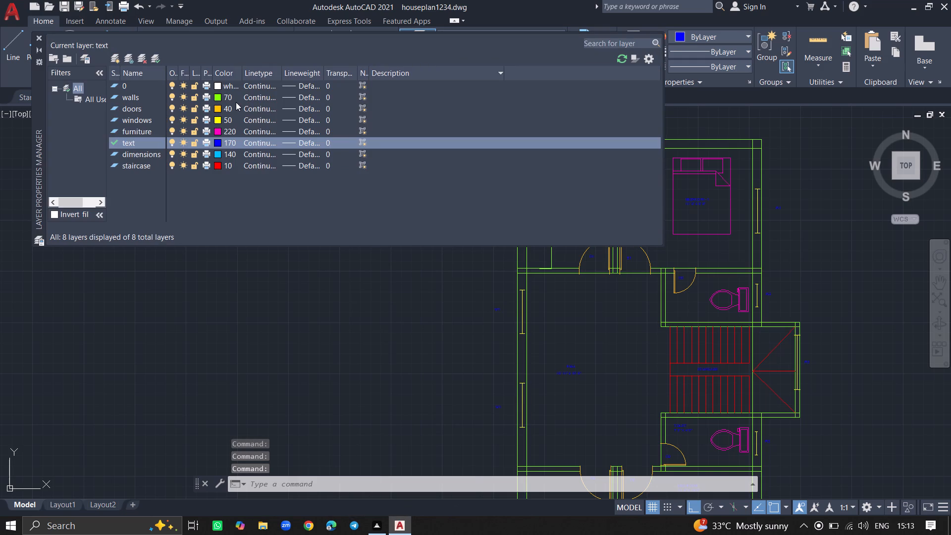
double_click(129, 152)
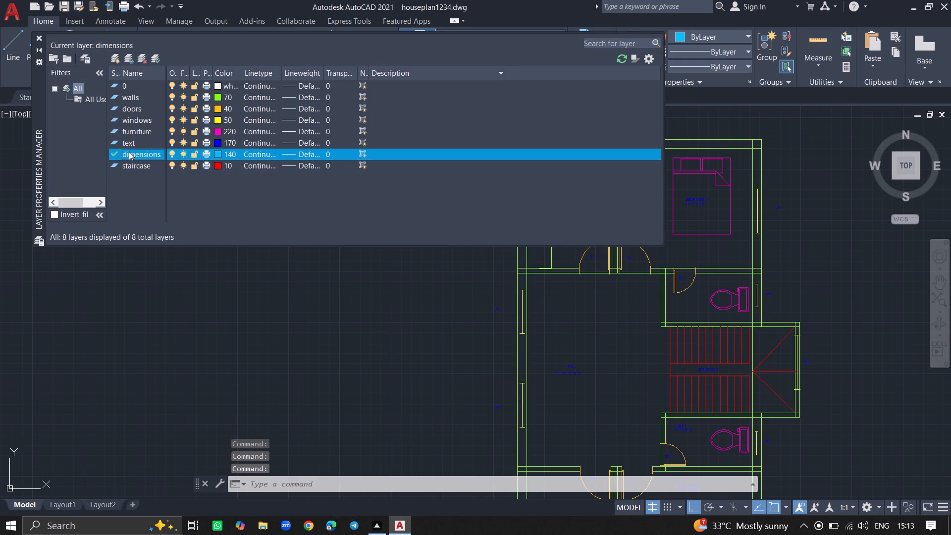
left_click(38, 35)
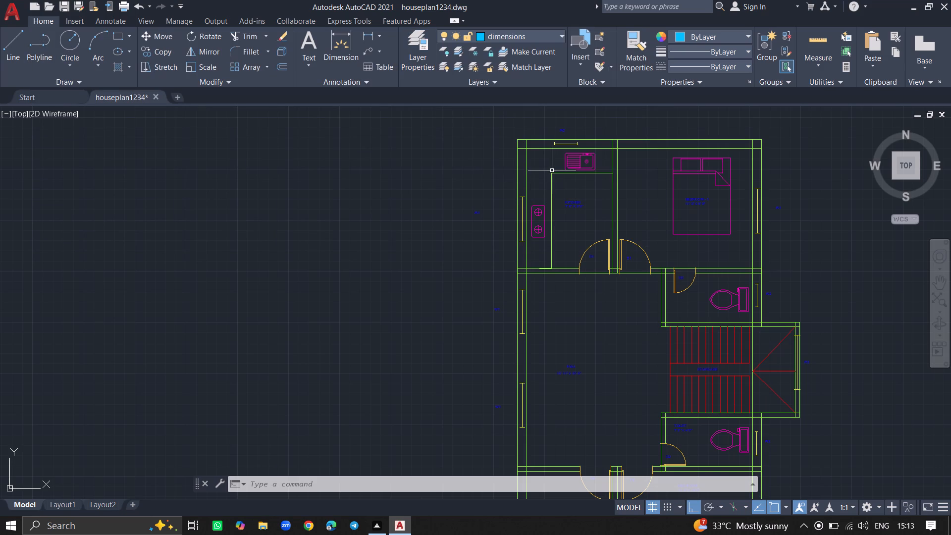
Add a vertical linear dimension between the kitchen's inner wall faces, from the sink wall to the door wall, just inside the counter edge.
type("DIMLIN")
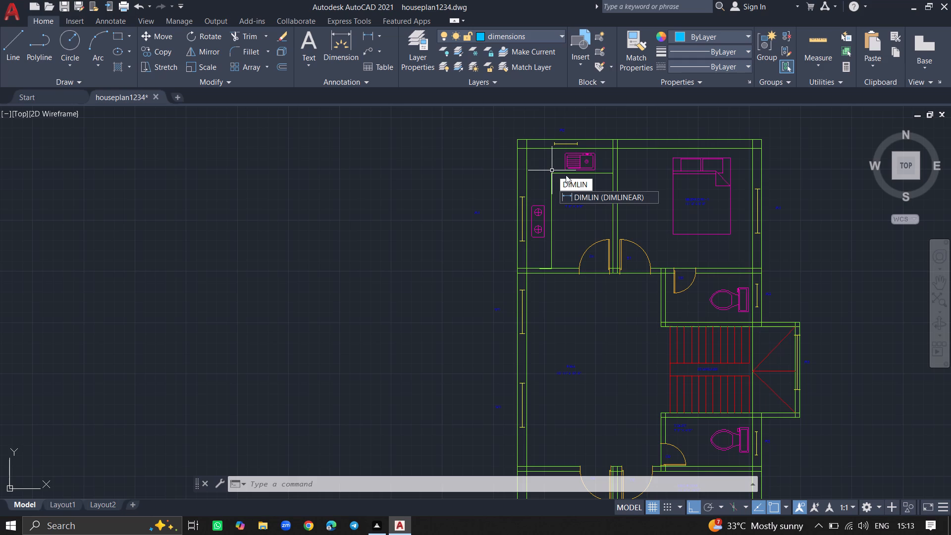
left_click(590, 196)
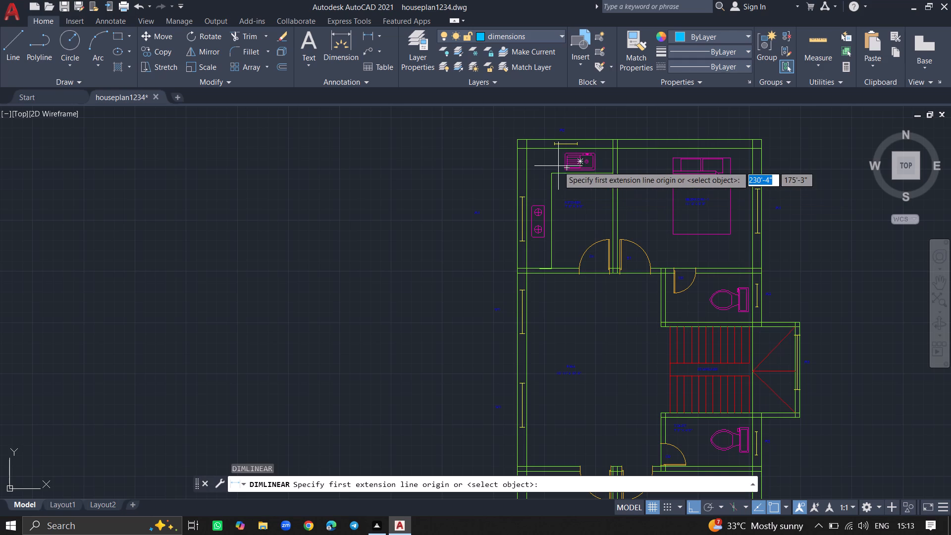
scroll(557, 150, "up", 3, "ctrl")
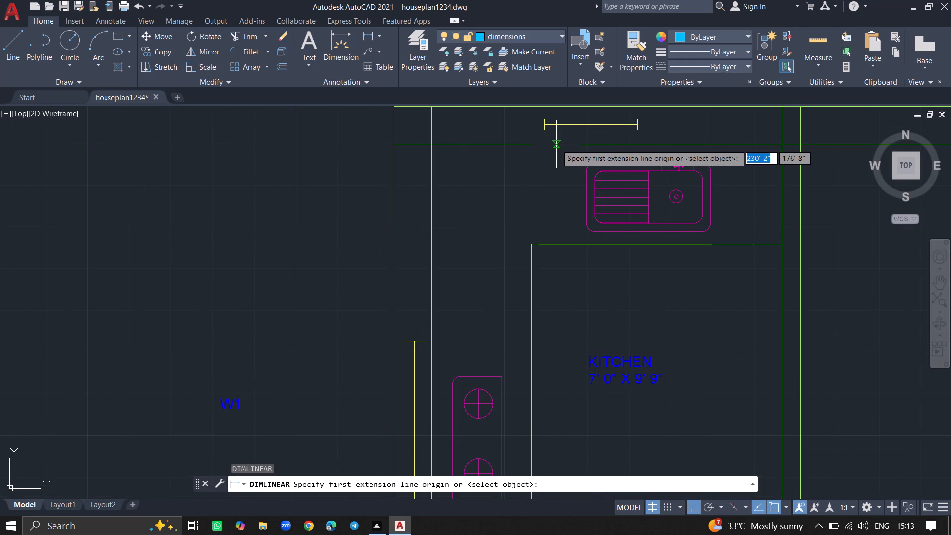
left_click_drag(556, 144, 581, 295)
scroll(581, 295, "down", 3, "ctrl")
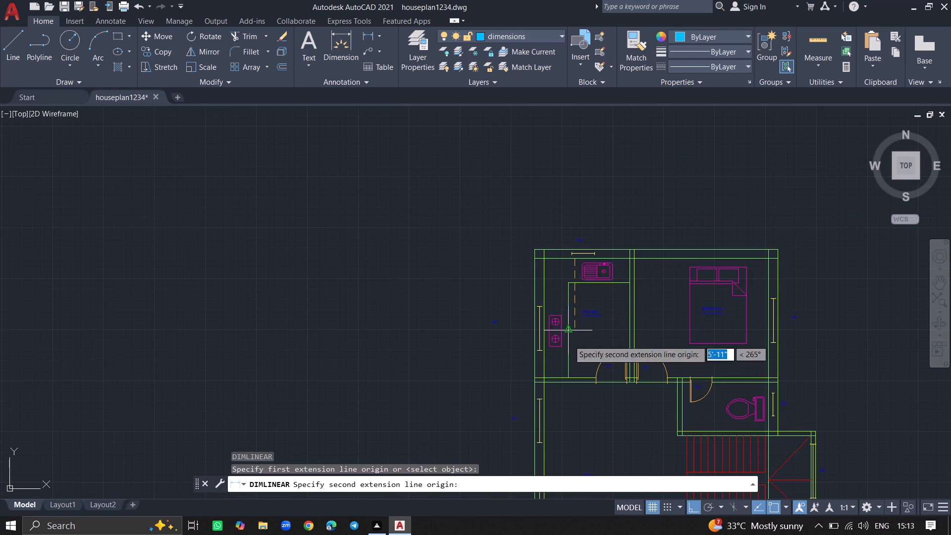
scroll(573, 375, "up", 4, "ctrl")
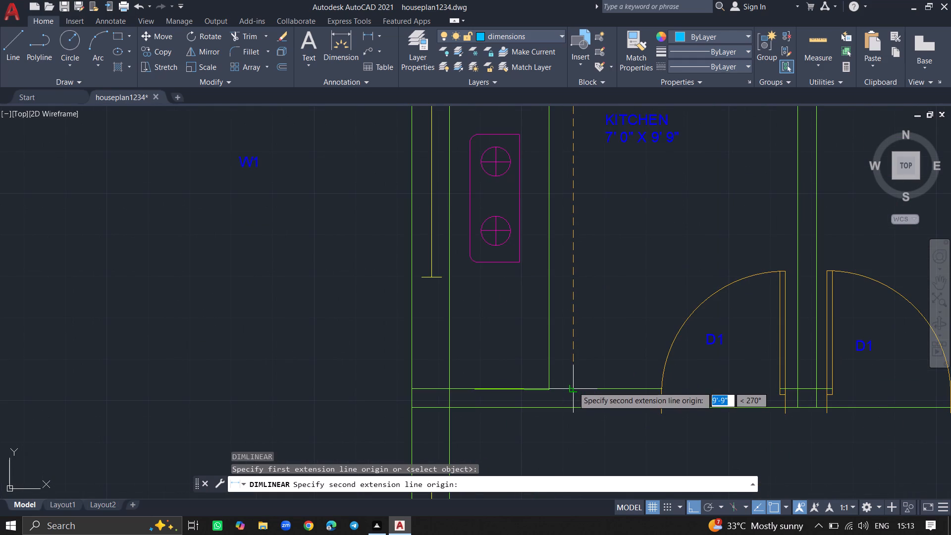
left_click(573, 387)
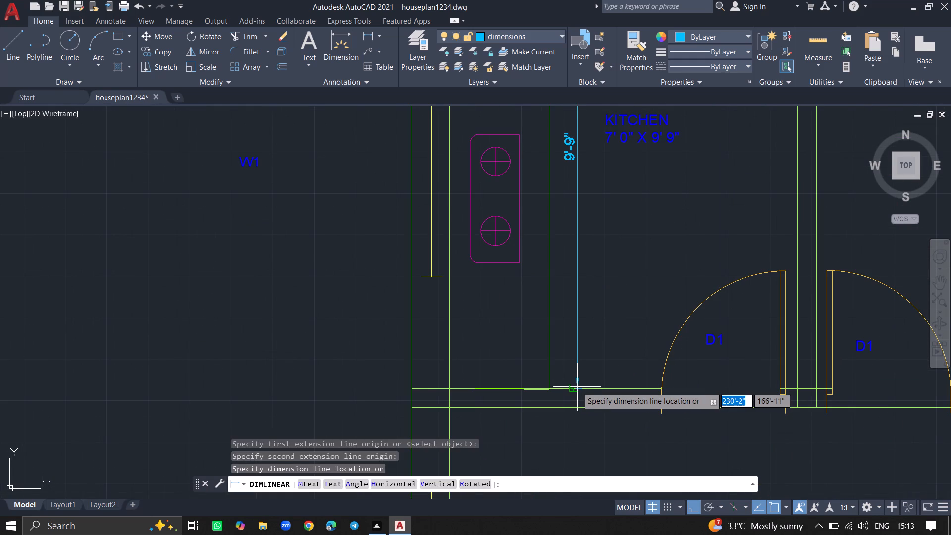
left_click(578, 387)
Add a horizontal linear dimension across the kitchen between its inner side wall faces, between the counter edge and the KITCHEN label.
scroll(605, 356, "down", 5, "ctrl")
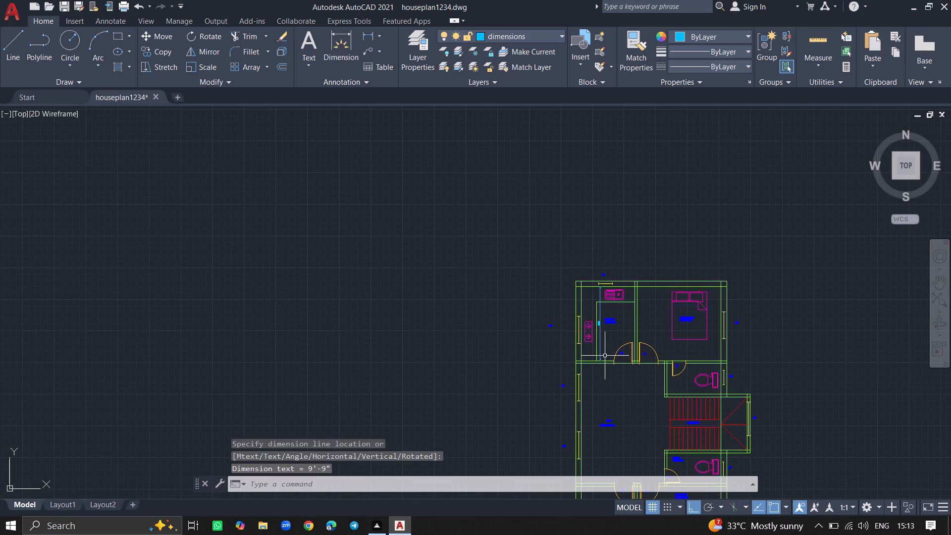
scroll(597, 335, "up", 3, "ctrl")
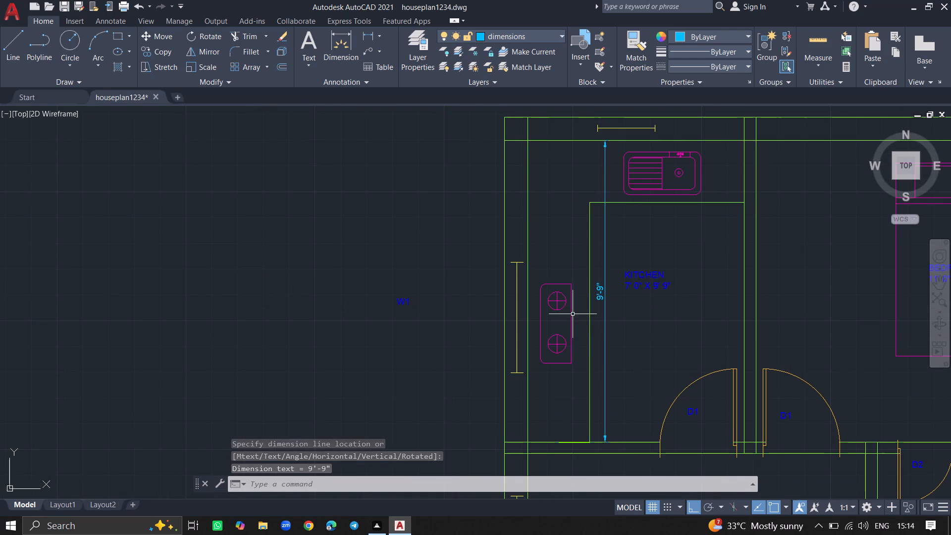
type("DIMLI")
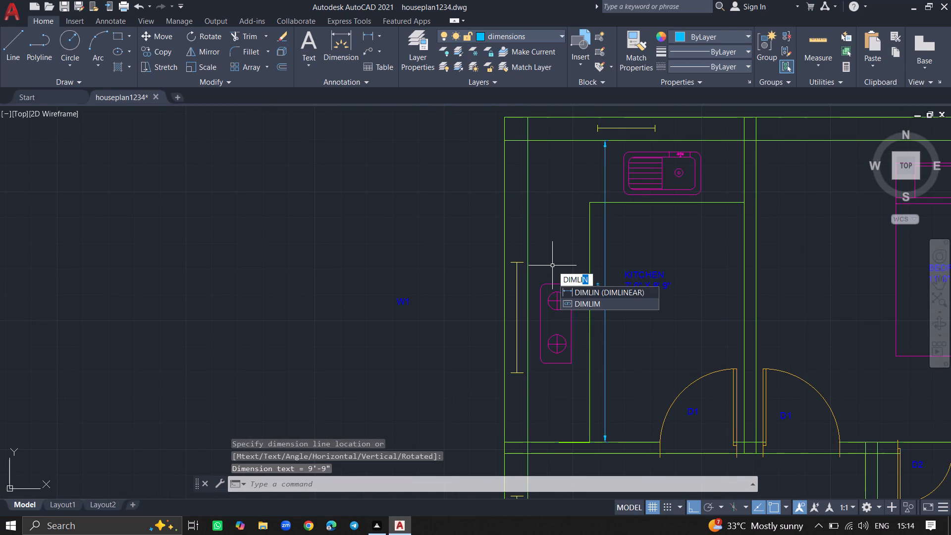
left_click(572, 291)
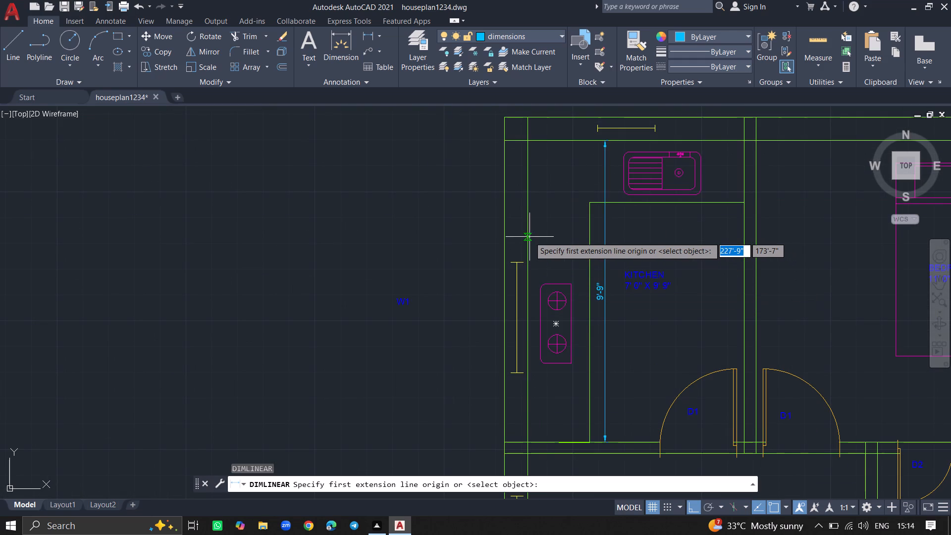
left_click(527, 237)
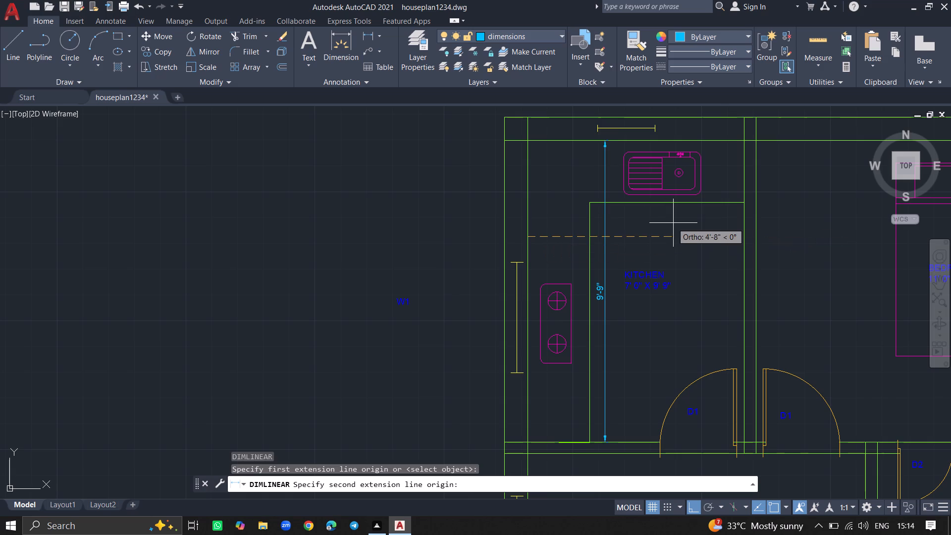
left_click(741, 236)
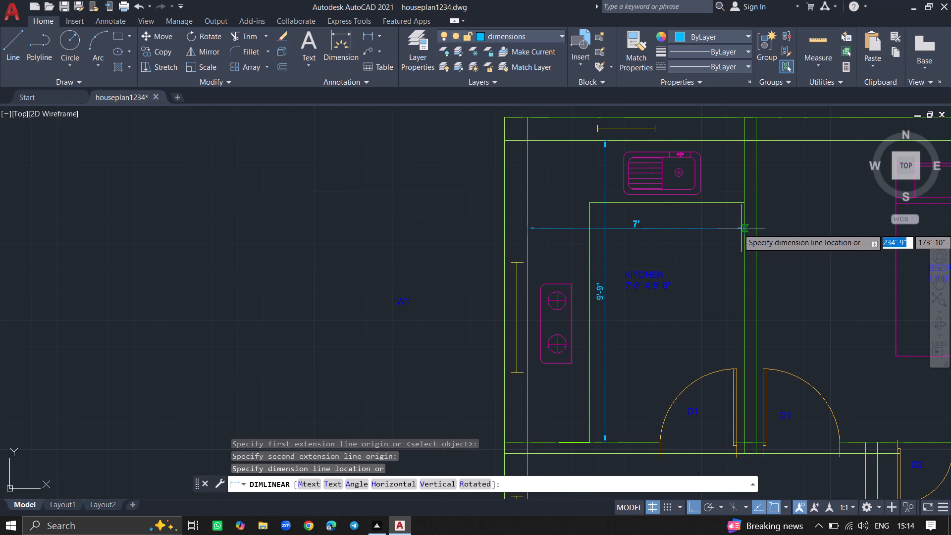
scroll(741, 228, "up", 3, "ctrl")
scroll(741, 228, "down", 1, "ctrl")
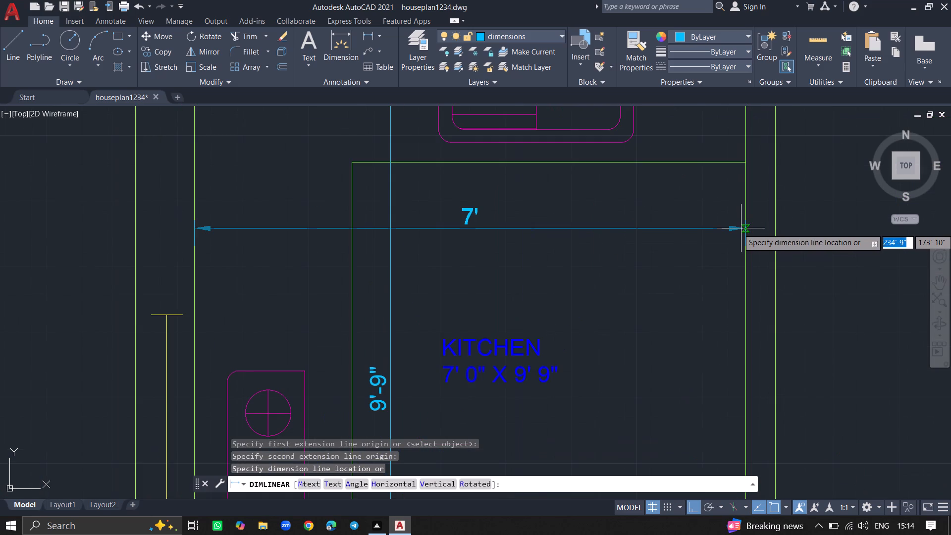
left_click(741, 228)
Add a horizontal linear dimension across Bedroom 1, from the kitchen partition face to the window wall's inner face, just above its room label.
scroll(698, 210, "down", 3, "ctrl")
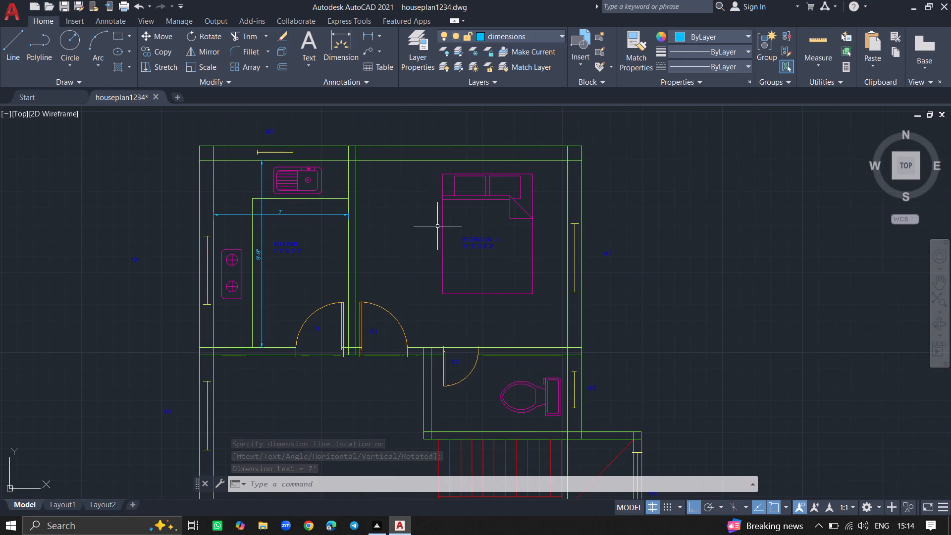
type("DIMLINEART")
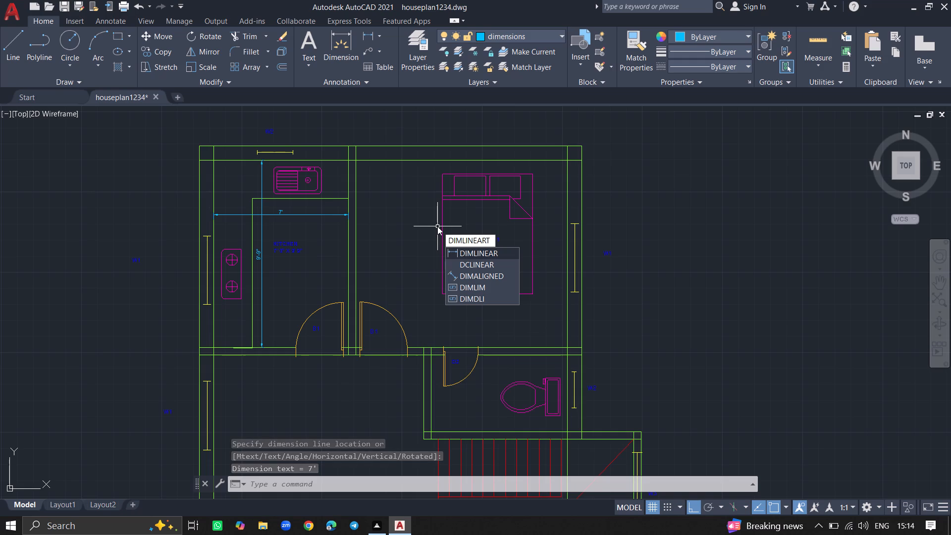
key("BackSpace")
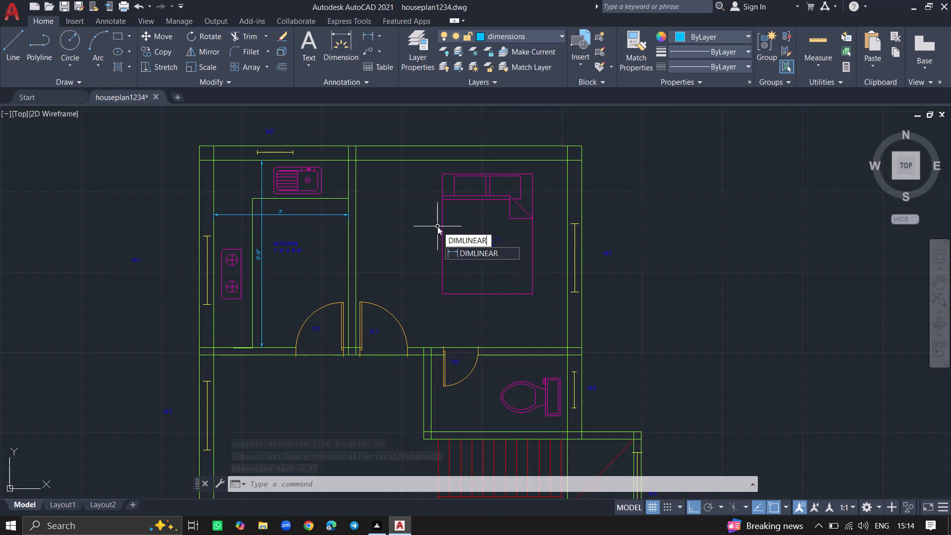
key("Return")
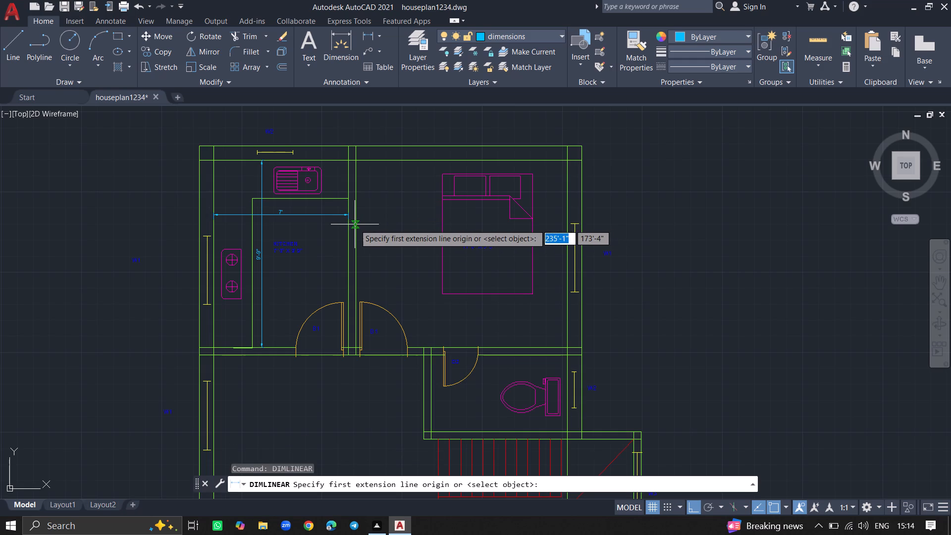
left_click(355, 208)
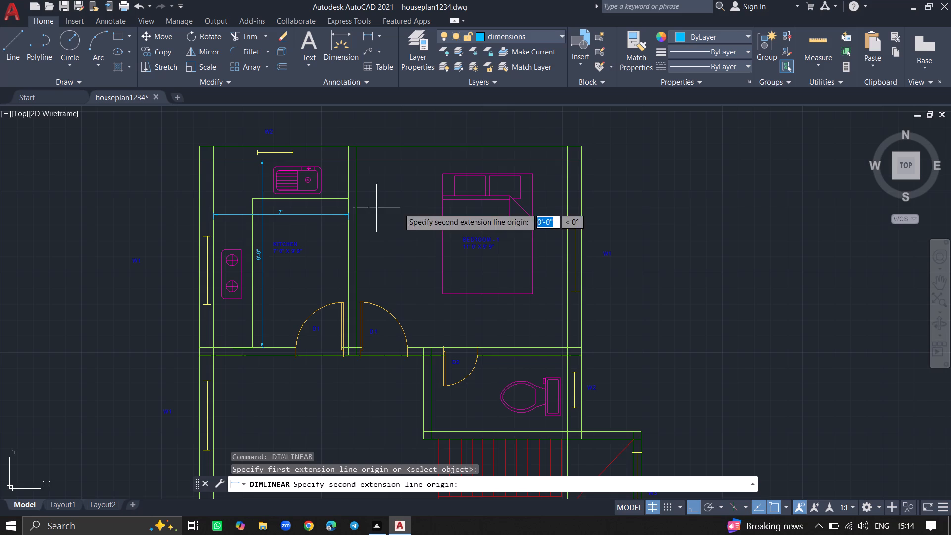
left_click(567, 210)
left_click(567, 222)
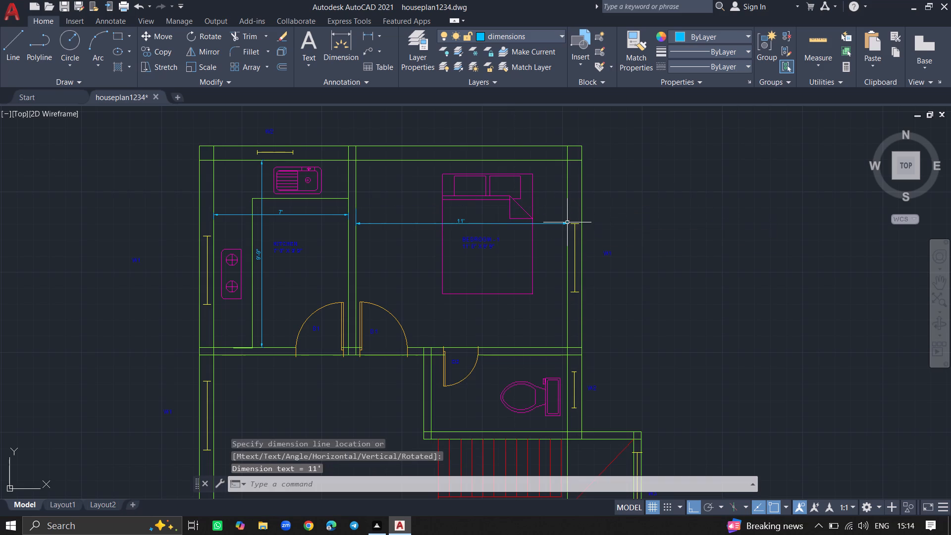
Add a vertical linear dimension in Bedroom 1 from the bed-head wall to the toilet-side wall, between the bed and the window wall.
scroll(492, 245, "up", 4, "ctrl")
scroll(492, 245, "down", 4, "ctrl")
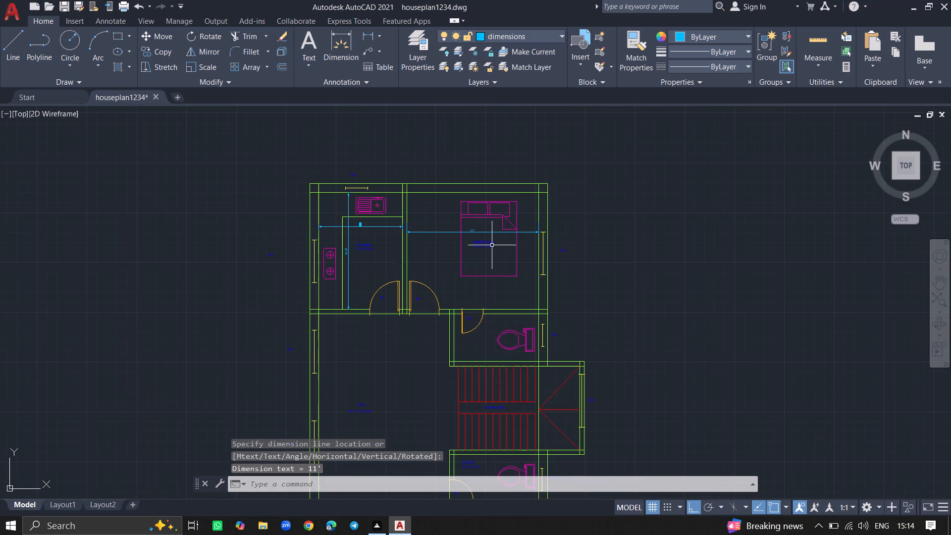
scroll(525, 197, "up", 1, "ctrl")
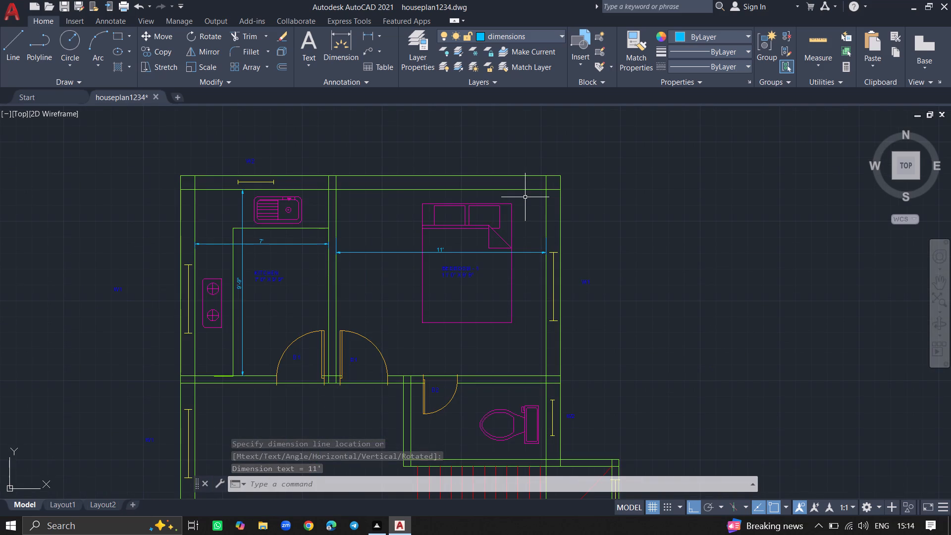
type("DIMLI")
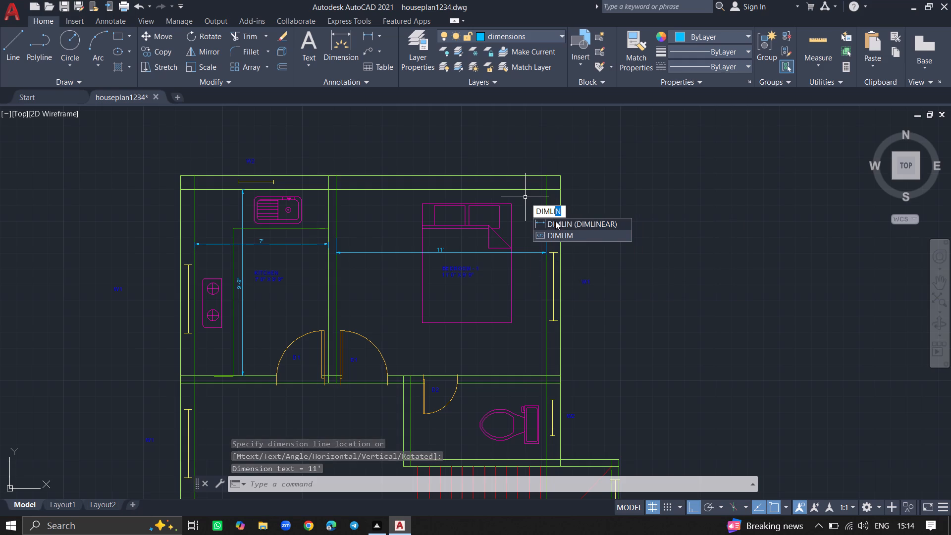
left_click(555, 221)
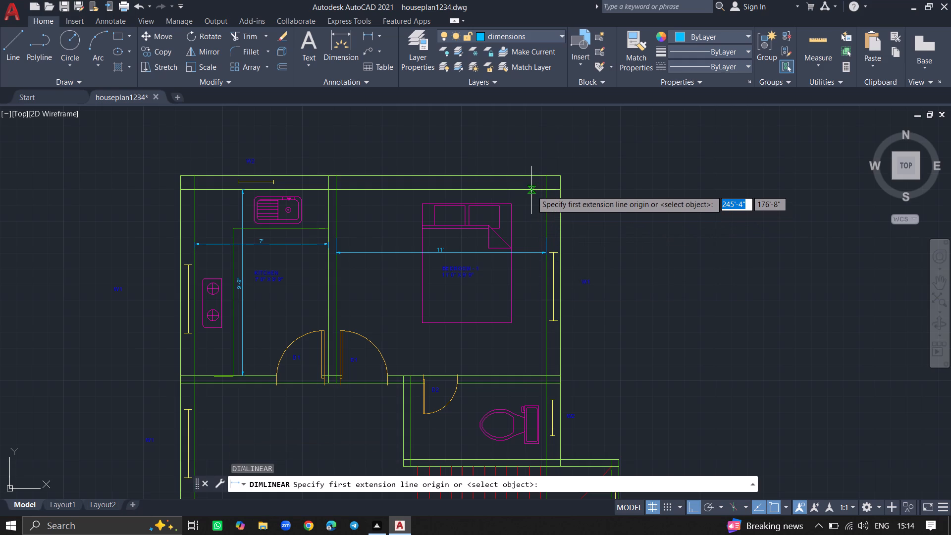
left_click_drag(531, 190, 530, 294)
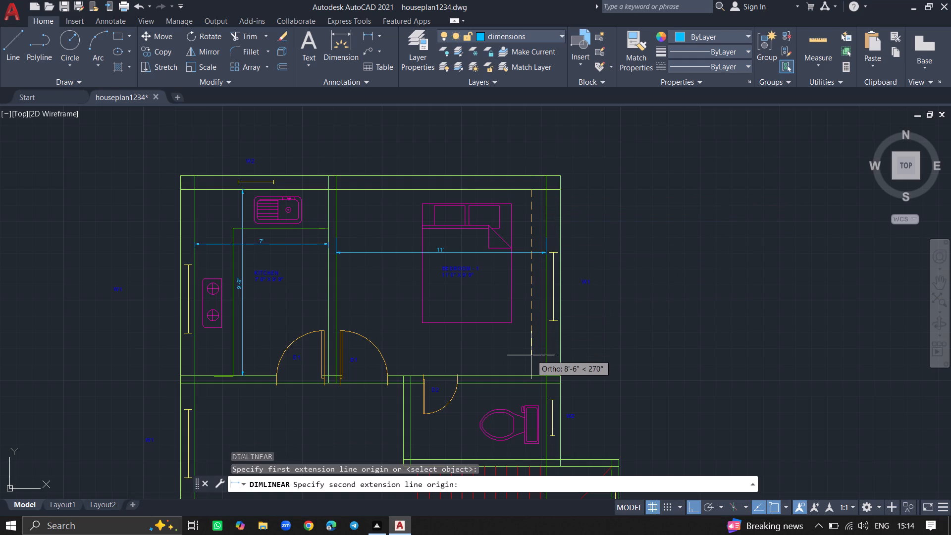
left_click(530, 375)
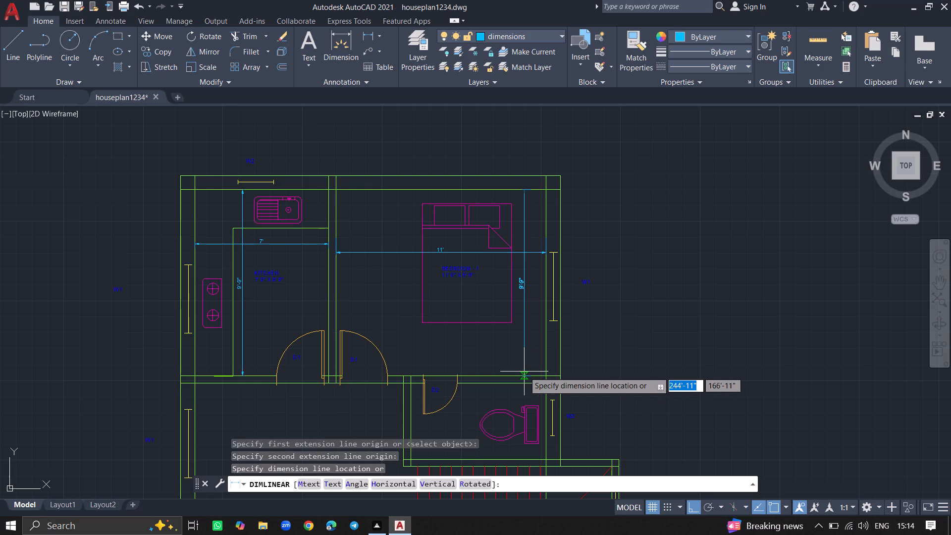
left_click(524, 372)
Add a horizontal linear dimension between the side walls of the toilet adjoining Bedroom 1, placed just inside the staircase wall.
scroll(502, 282, "up", 3, "ctrl")
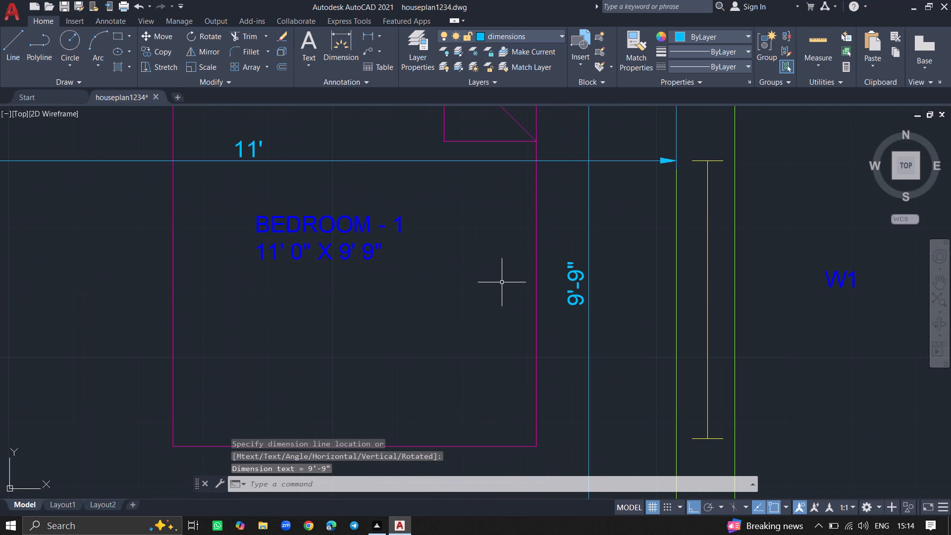
scroll(502, 282, "down", 4, "ctrl")
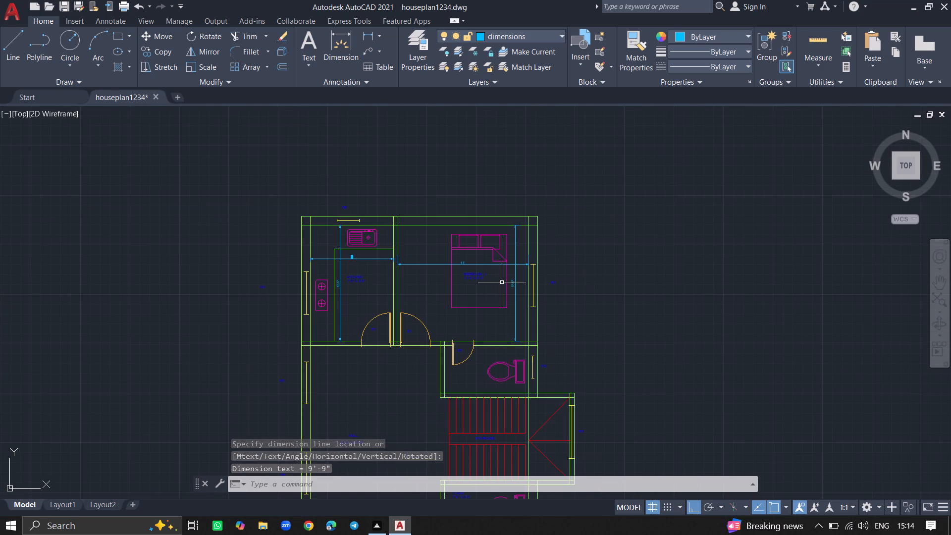
scroll(455, 380, "up", 1, "ctrl")
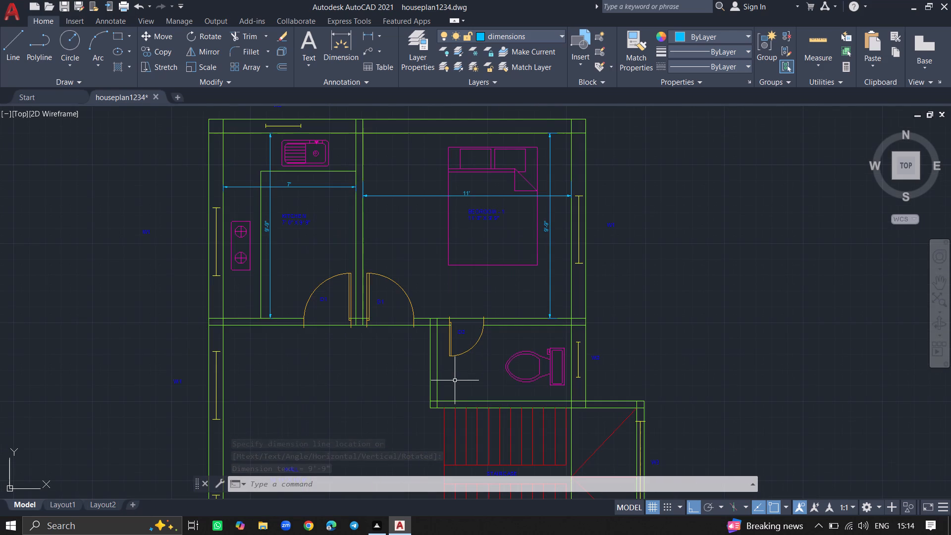
scroll(453, 364, "up", 2, "ctrl")
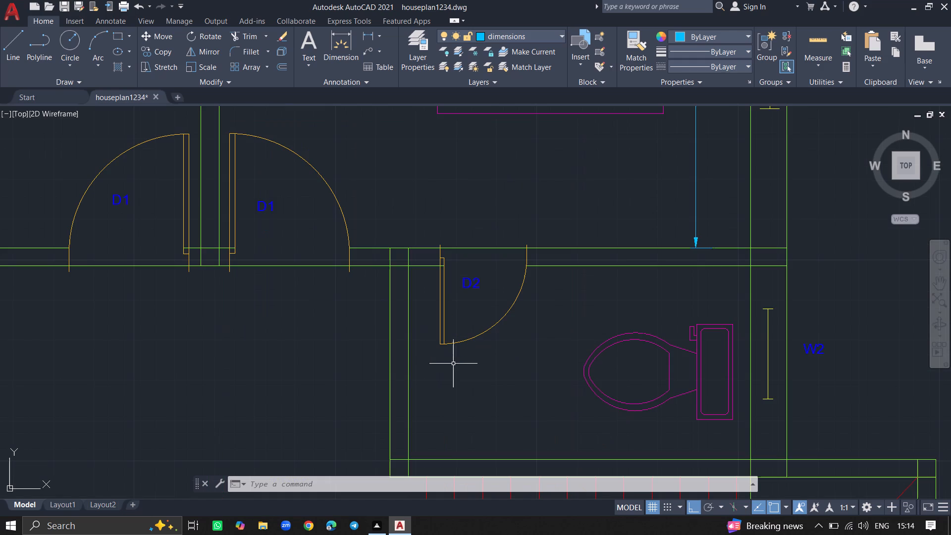
type("DIMLINEAR")
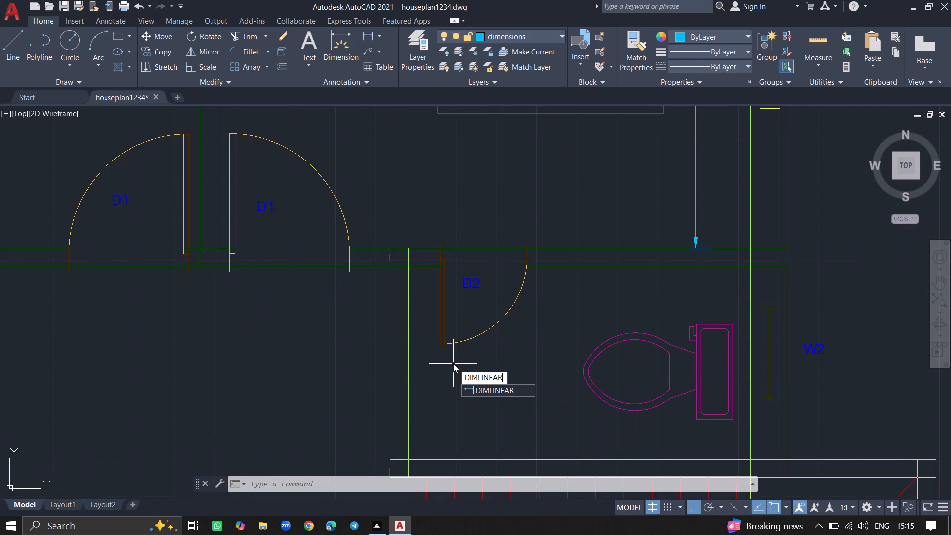
key("Return")
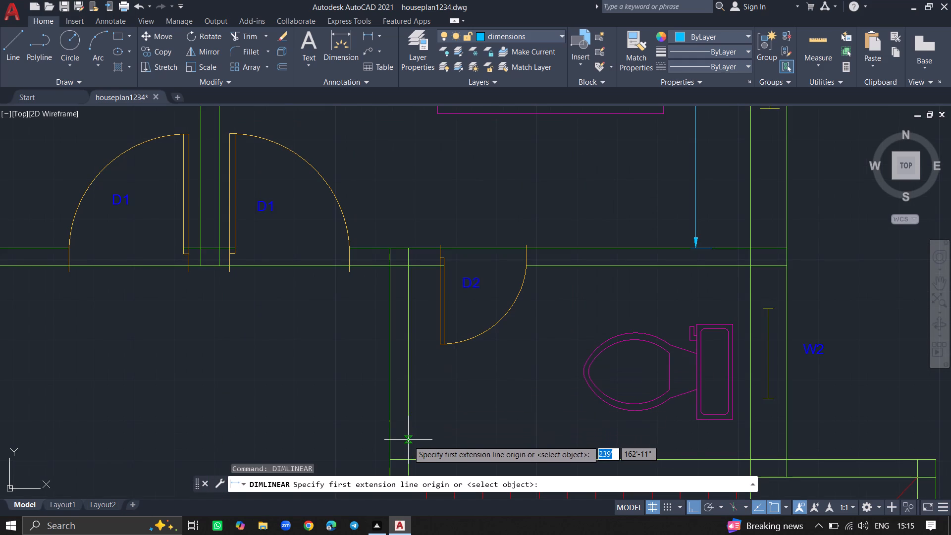
left_click(408, 444)
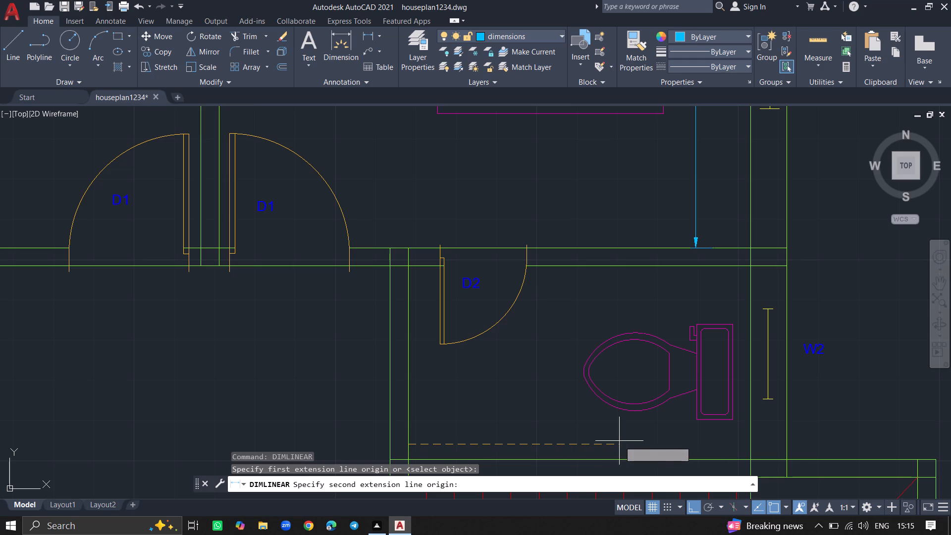
left_click(750, 444)
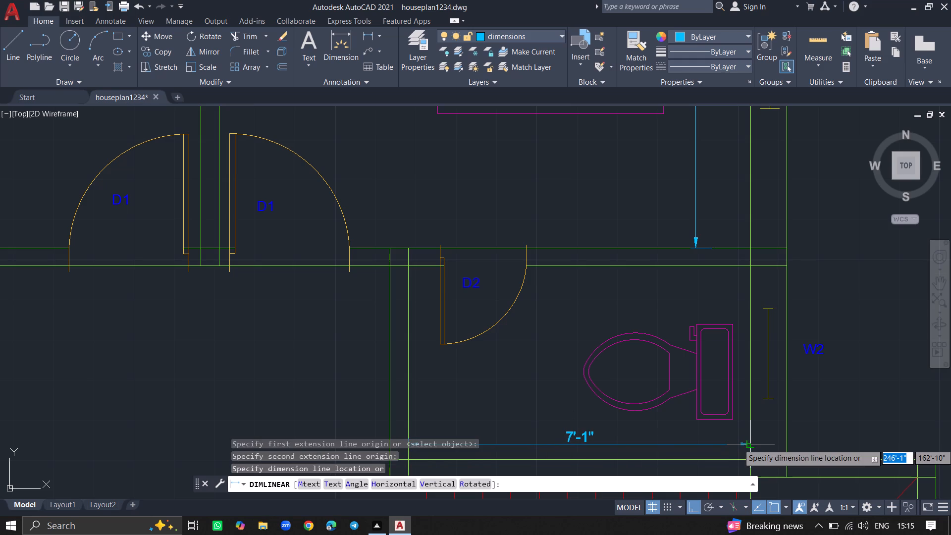
left_click(750, 438)
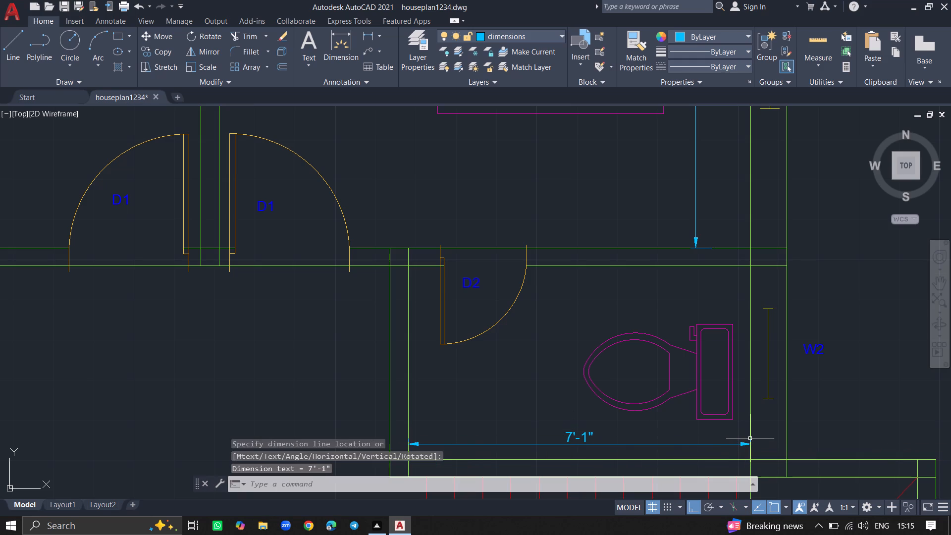
Make the text layer current.
scroll(731, 400, "down", 6, "ctrl")
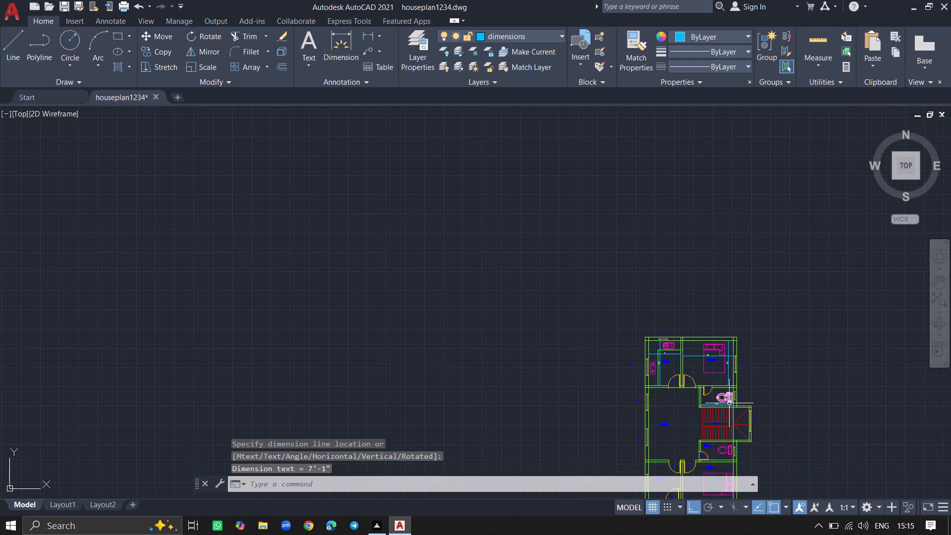
scroll(741, 410, "up", 1, "ctrl")
scroll(741, 410, "down", 2, "ctrl")
scroll(717, 405, "up", 1, "ctrl")
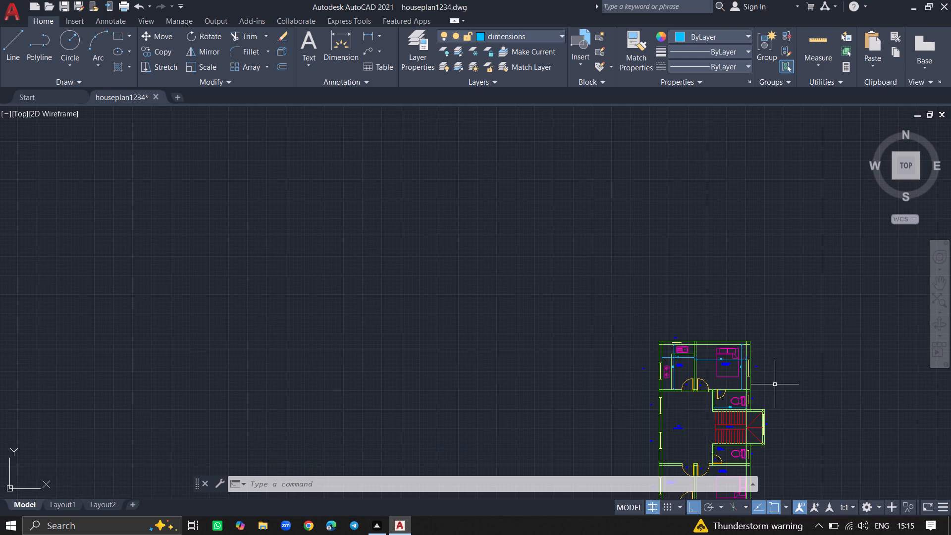
double_click(417, 60)
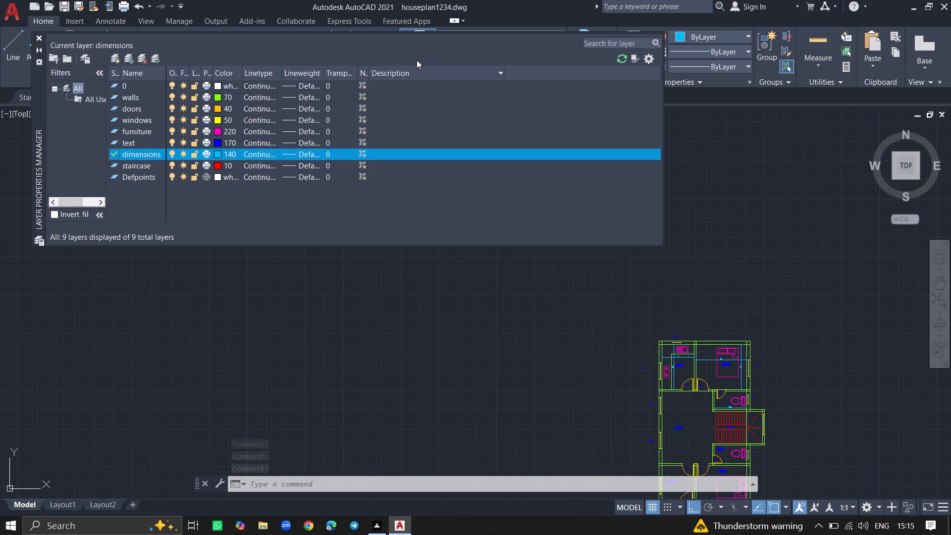
double_click(155, 142)
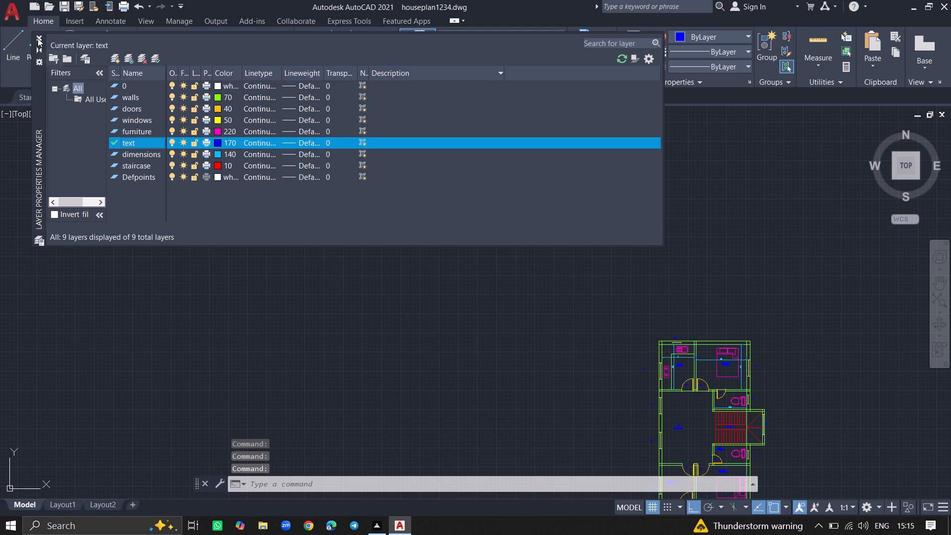
left_click(38, 38)
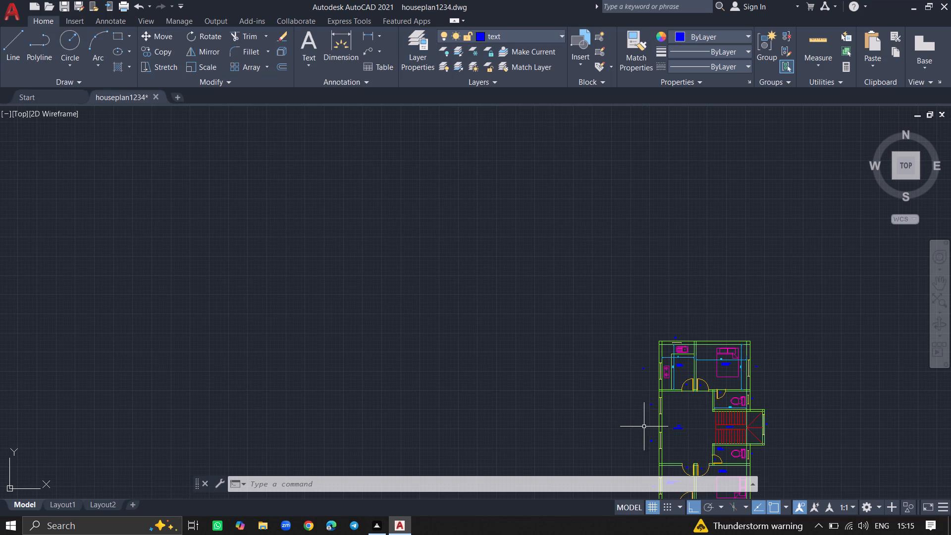
Add a two-line multiline text label, "TOILET" and "7' 0" X 4' 0"", above the WC in the toilet adjoining Bedroom 1.
scroll(679, 442, "up", 3, "ctrl")
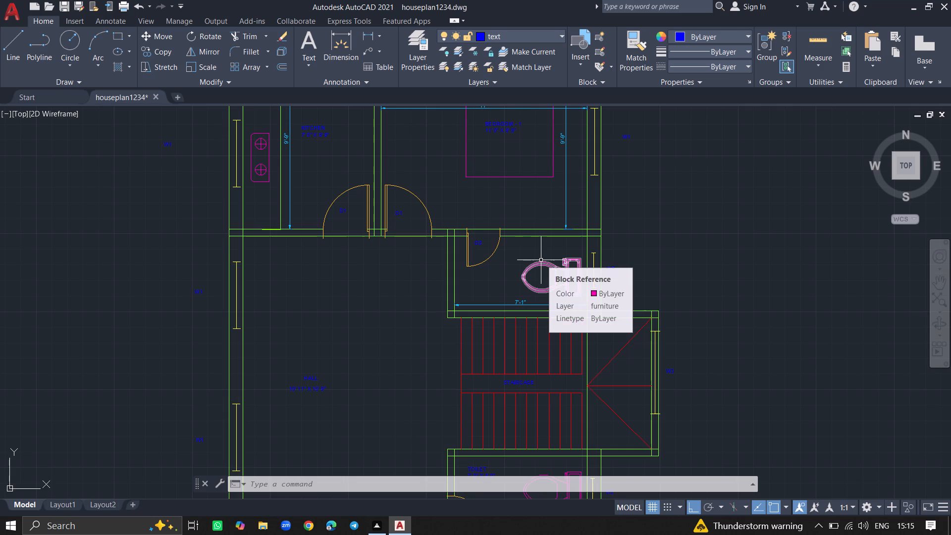
scroll(509, 266, "up", 3, "ctrl")
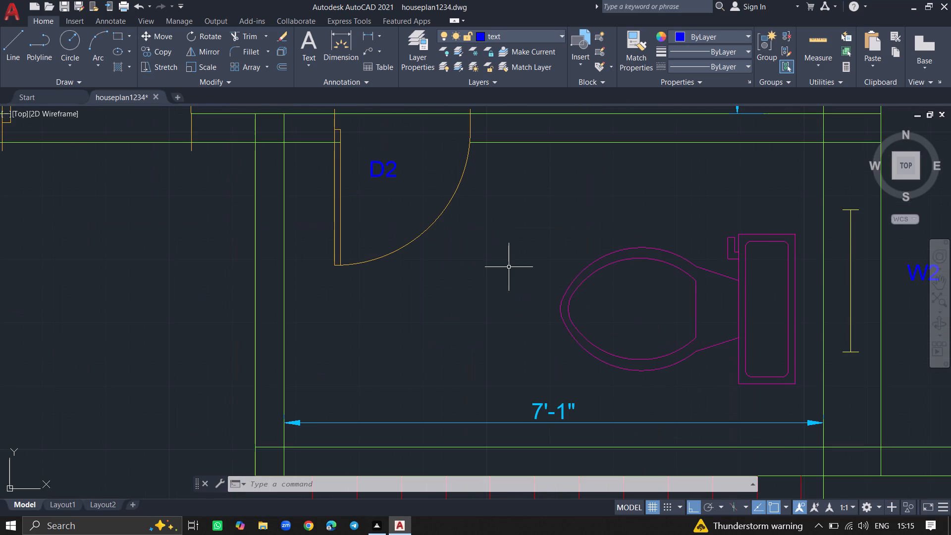
type("MTEXT")
key("Return")
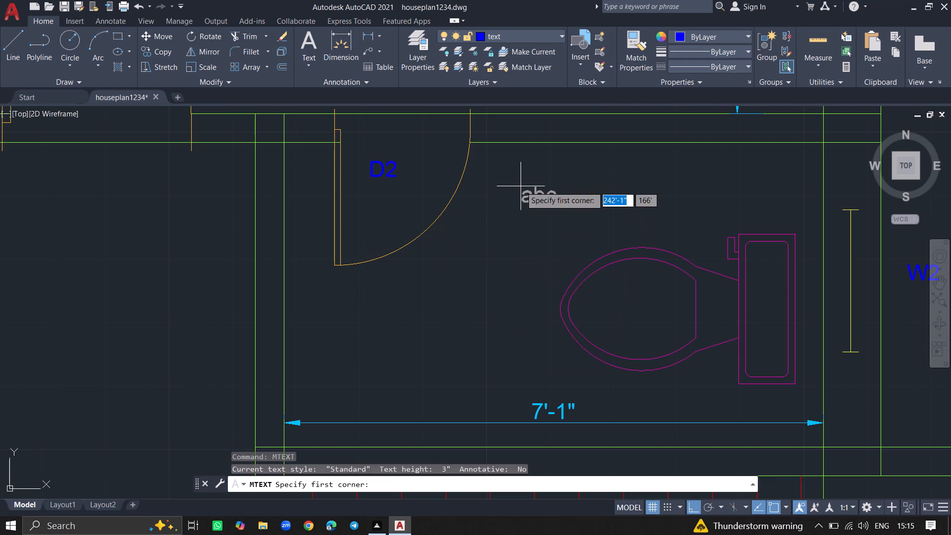
left_click(521, 186)
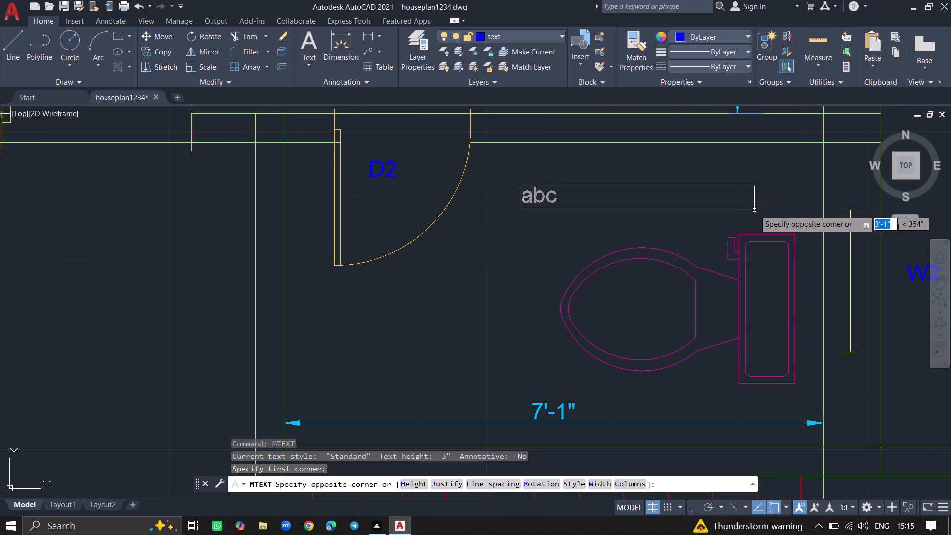
left_click(754, 210)
type("TO")
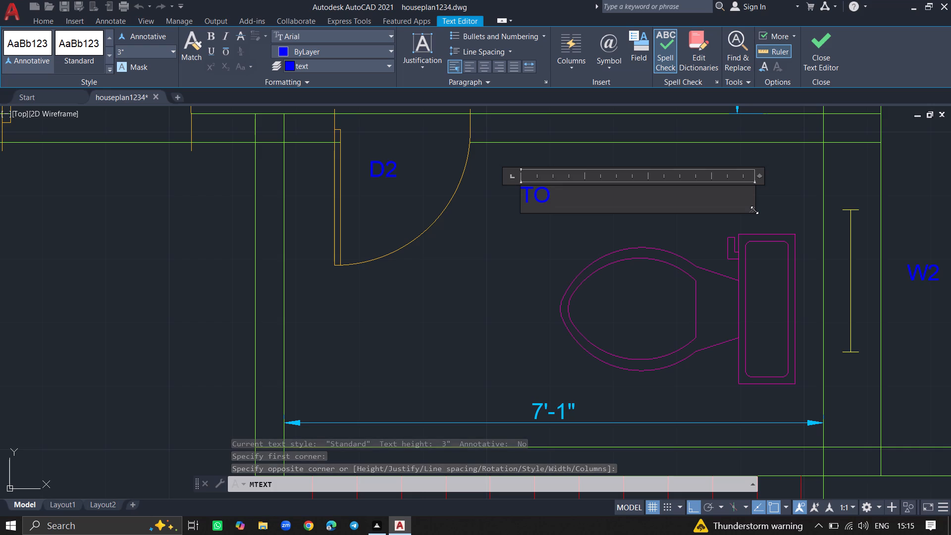
key("l")
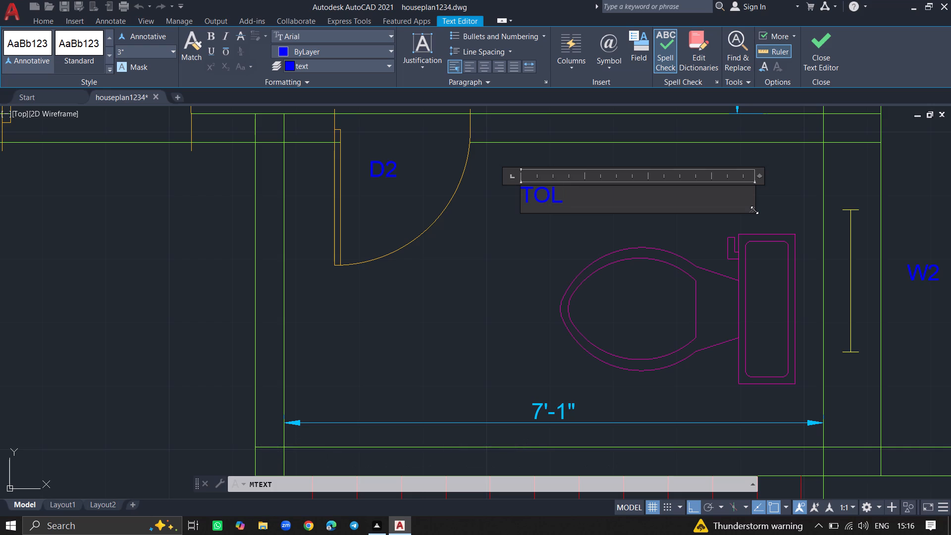
key("BackSpace")
type("ILET")
key("Return")
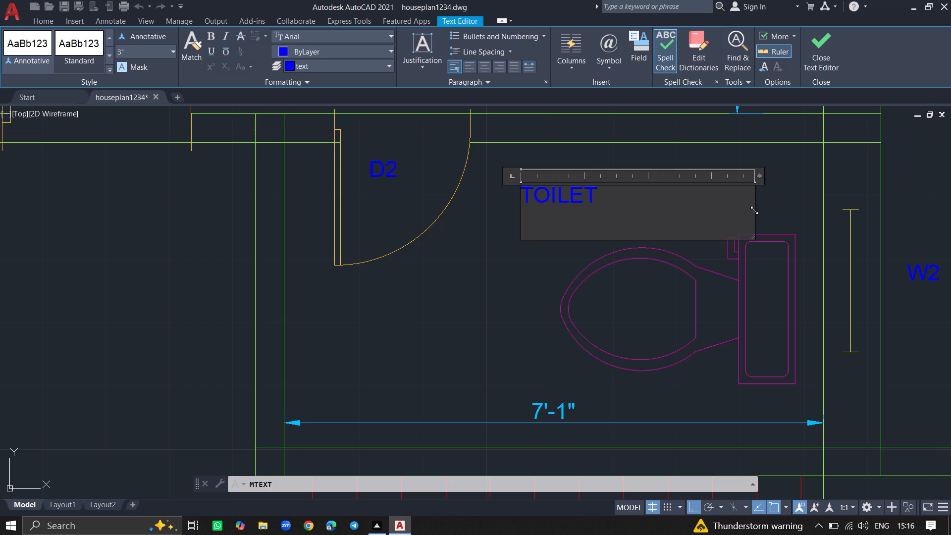
type("7'")
key("space")
key("0")
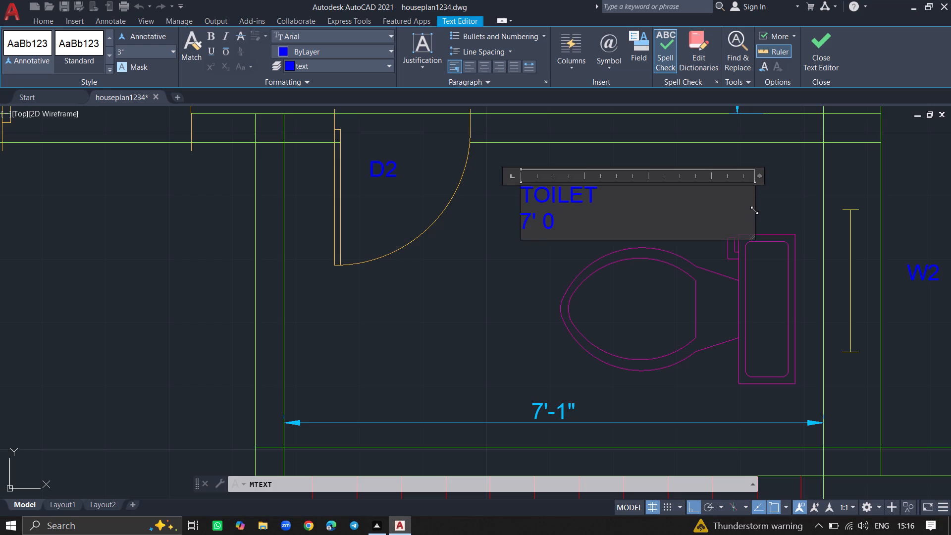
type("\" X")
key("space")
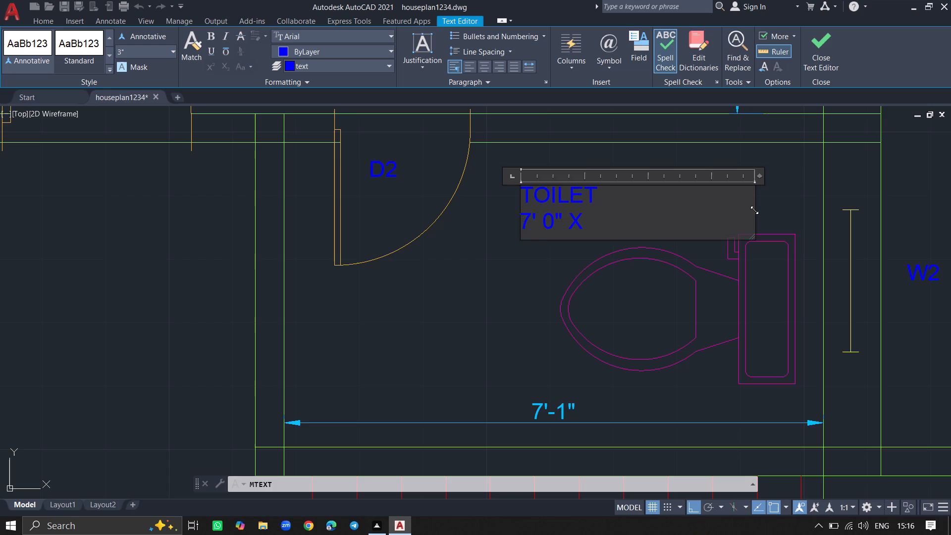
key("4")
type("' 0")
key("shift+quotedbl")
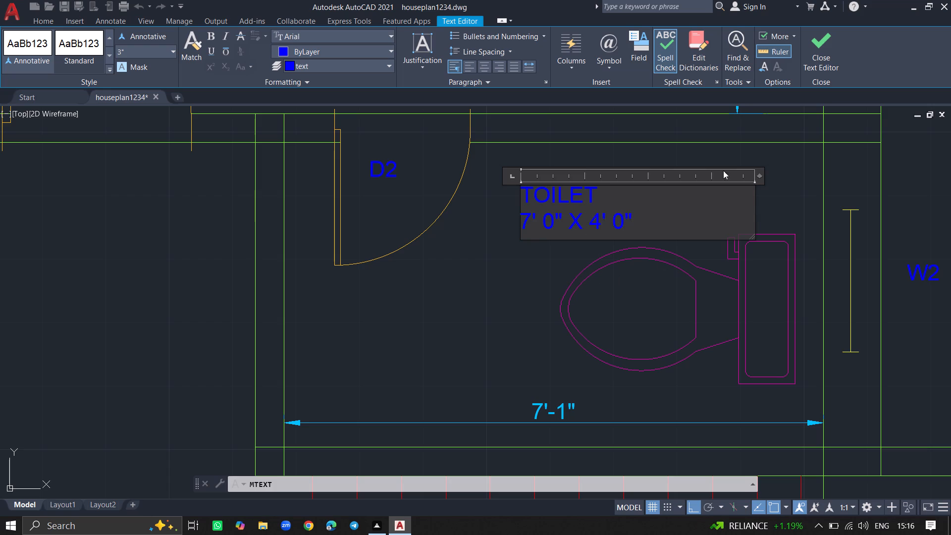
double_click(814, 51)
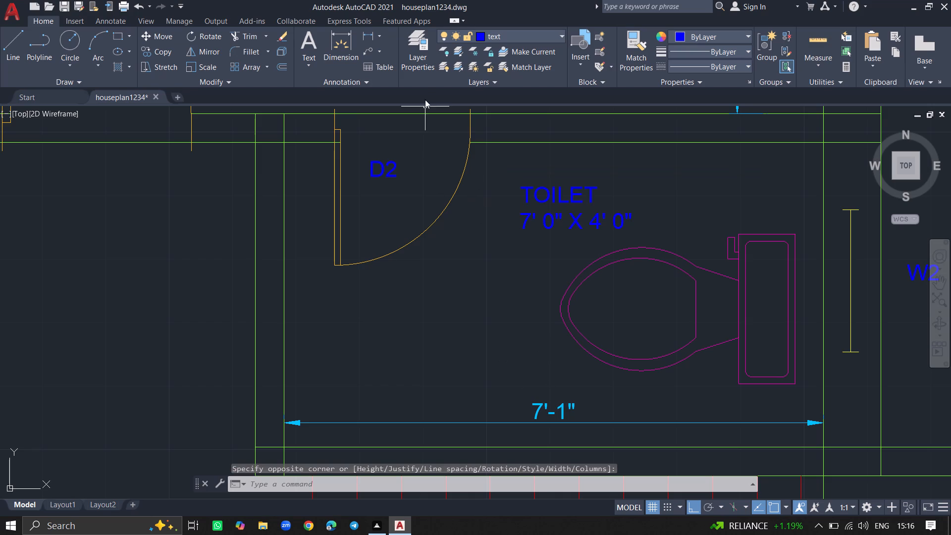
Make the dimensions layer current.
left_click(418, 53)
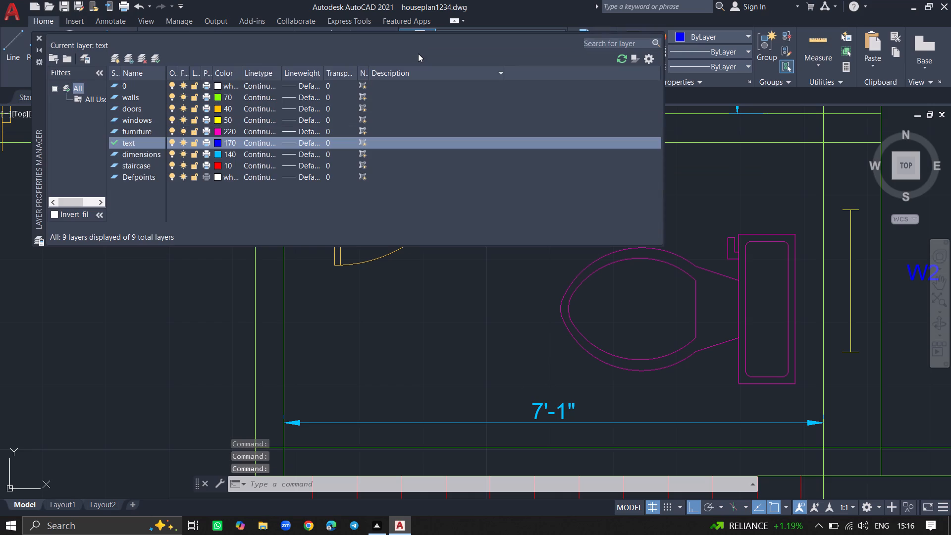
double_click(144, 152)
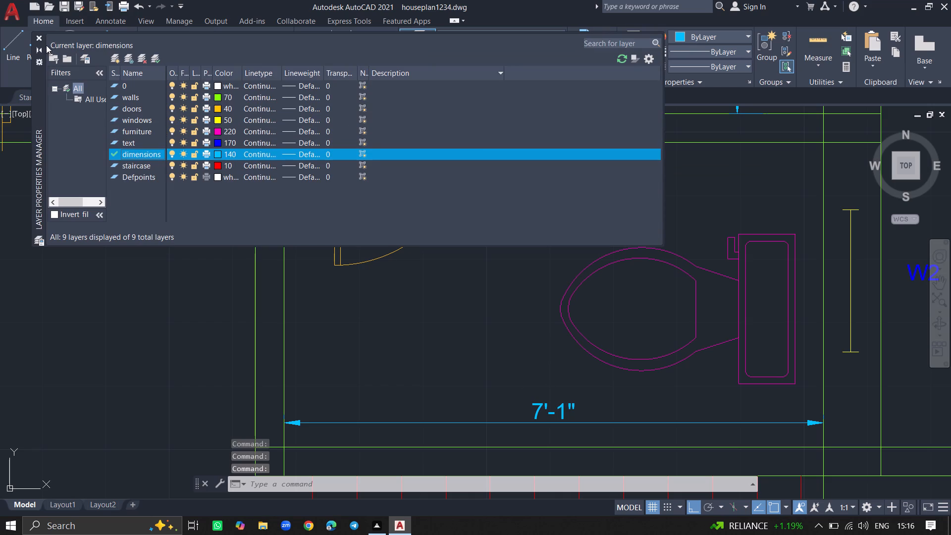
left_click(39, 38)
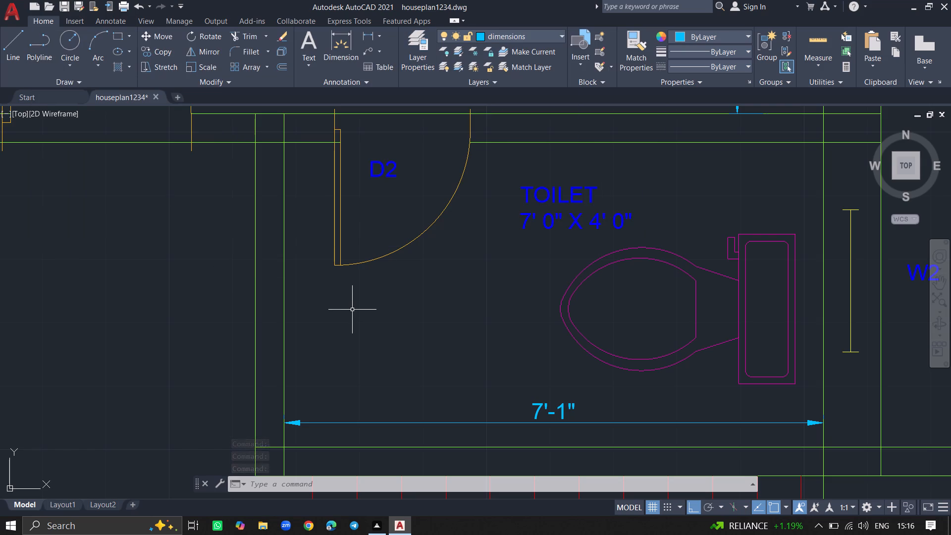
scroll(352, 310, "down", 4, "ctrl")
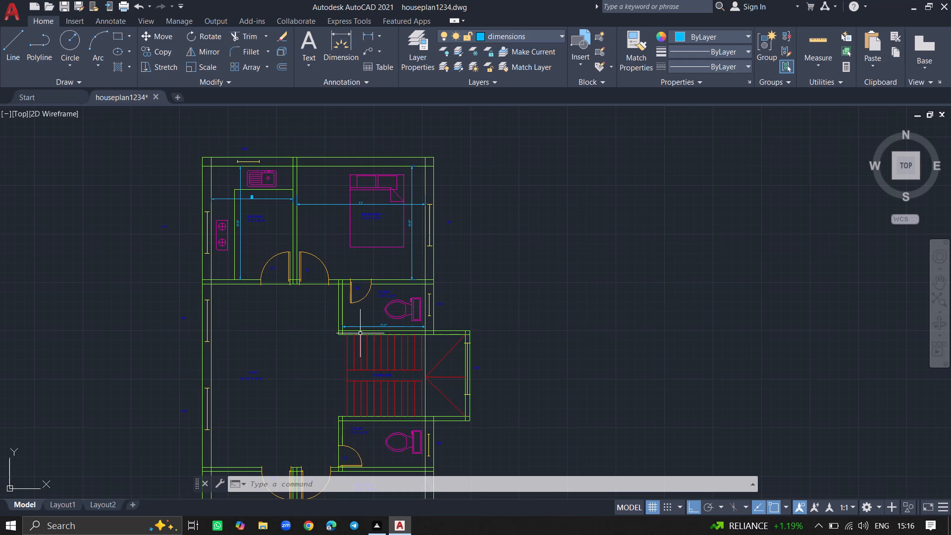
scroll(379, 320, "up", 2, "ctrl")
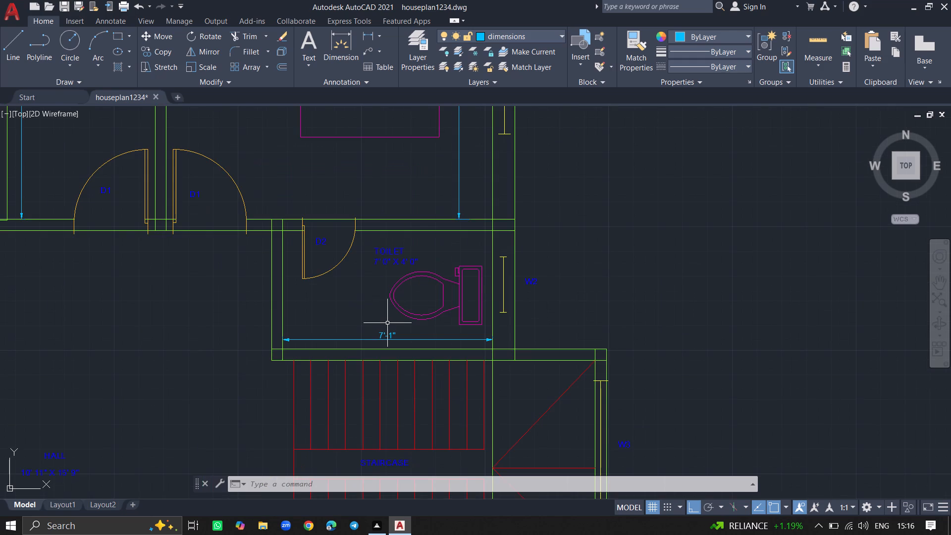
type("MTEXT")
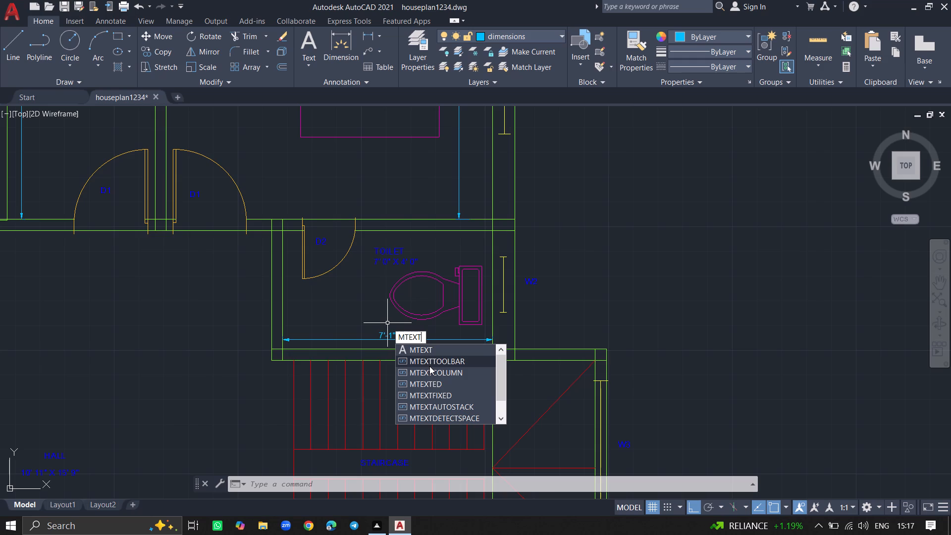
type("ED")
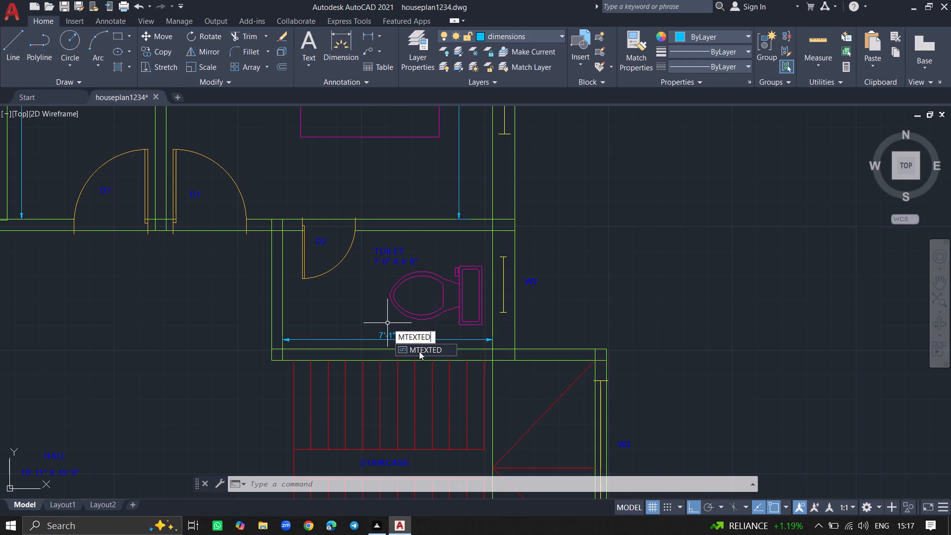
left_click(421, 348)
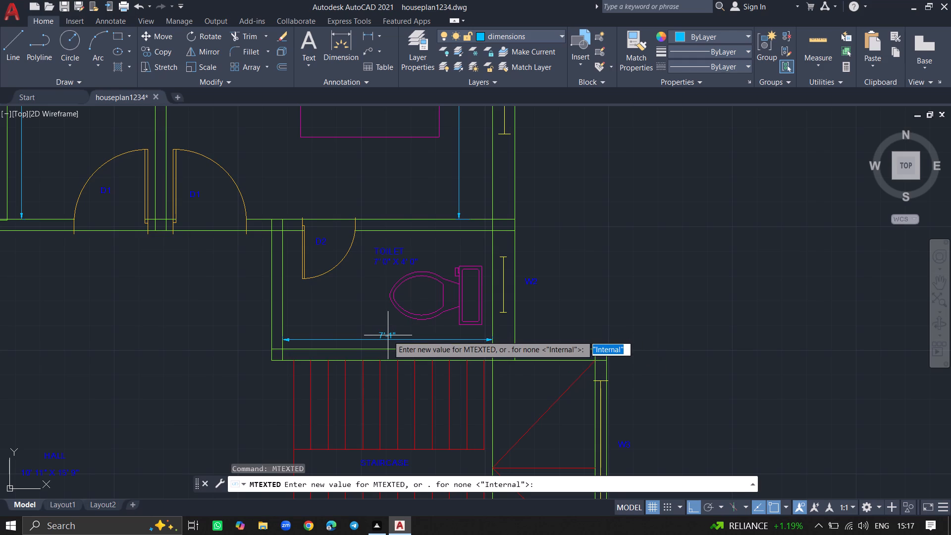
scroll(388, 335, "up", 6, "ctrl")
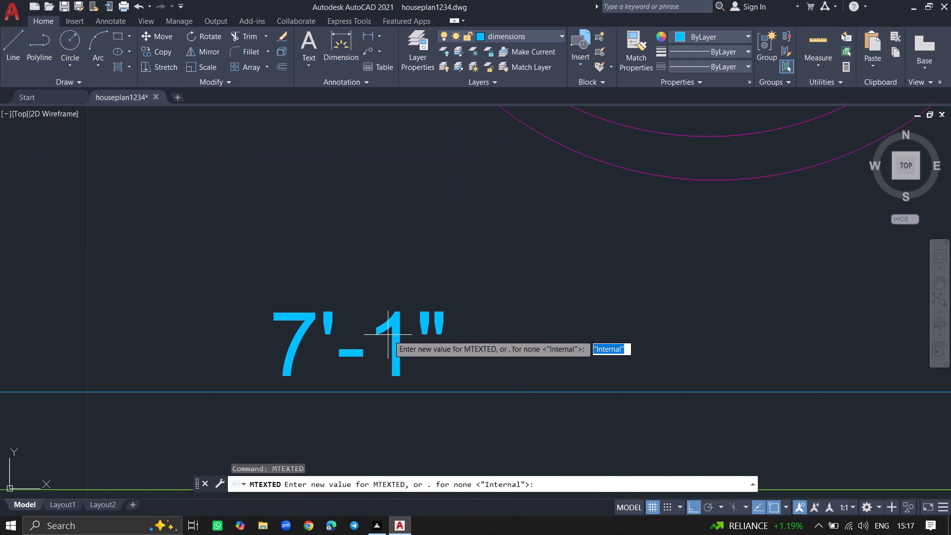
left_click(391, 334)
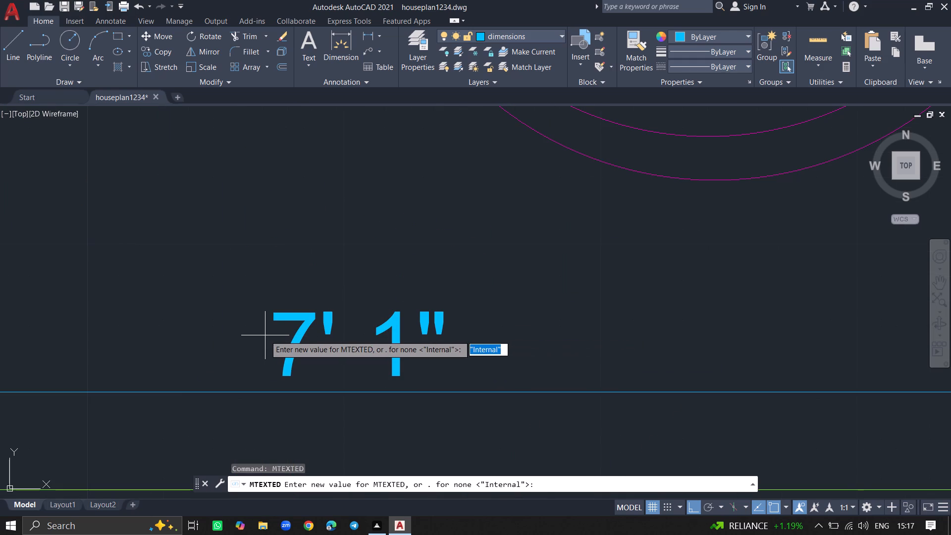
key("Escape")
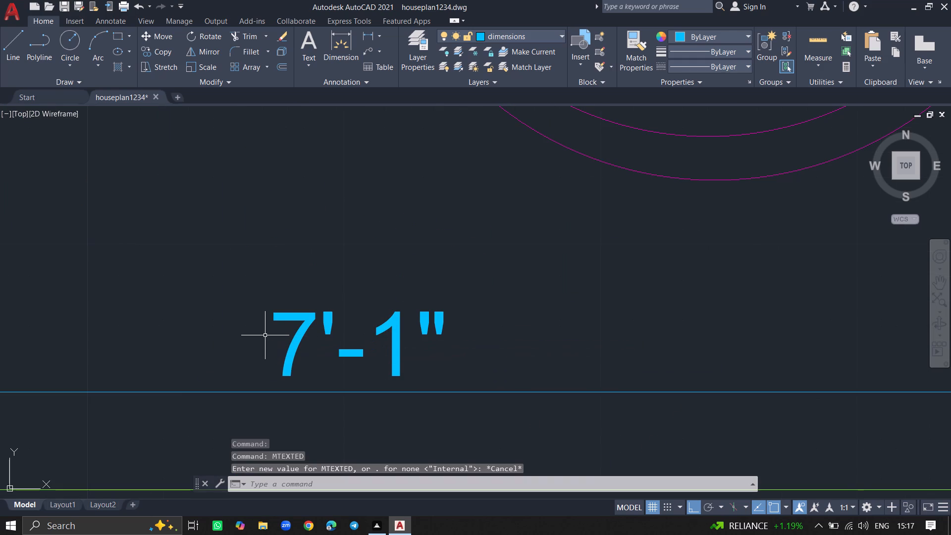
Edit the text of the horizontal dimension in the toilet adjoining Bedroom 1, replacing it with 7'.
type("TE")
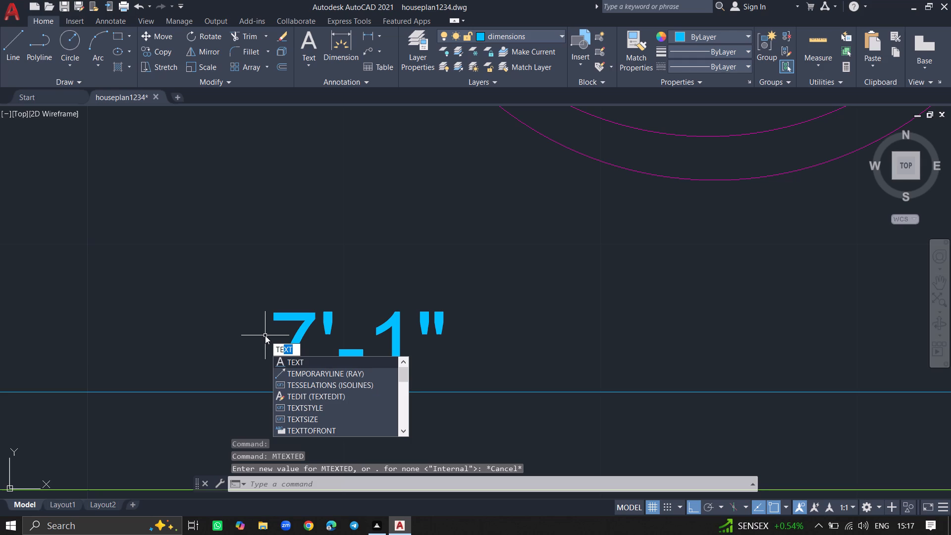
type("XTE")
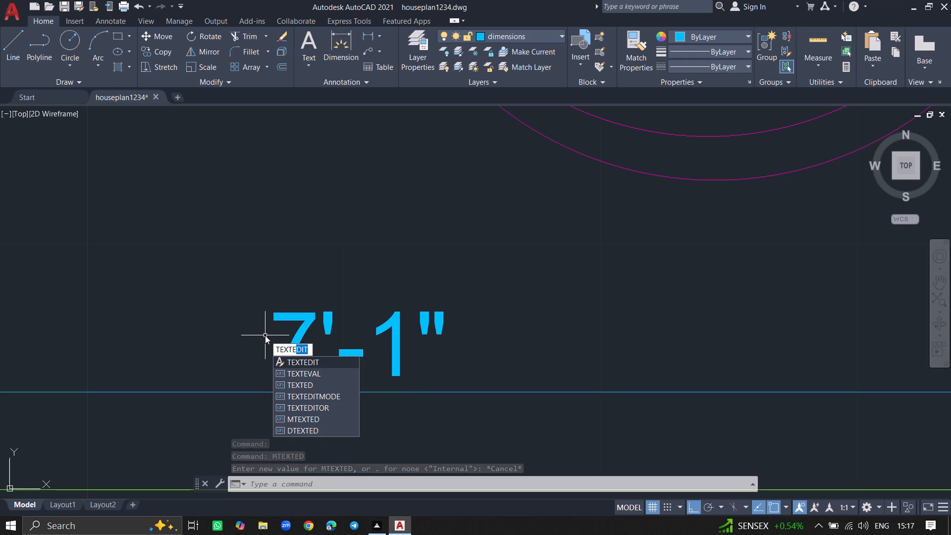
left_click(292, 363)
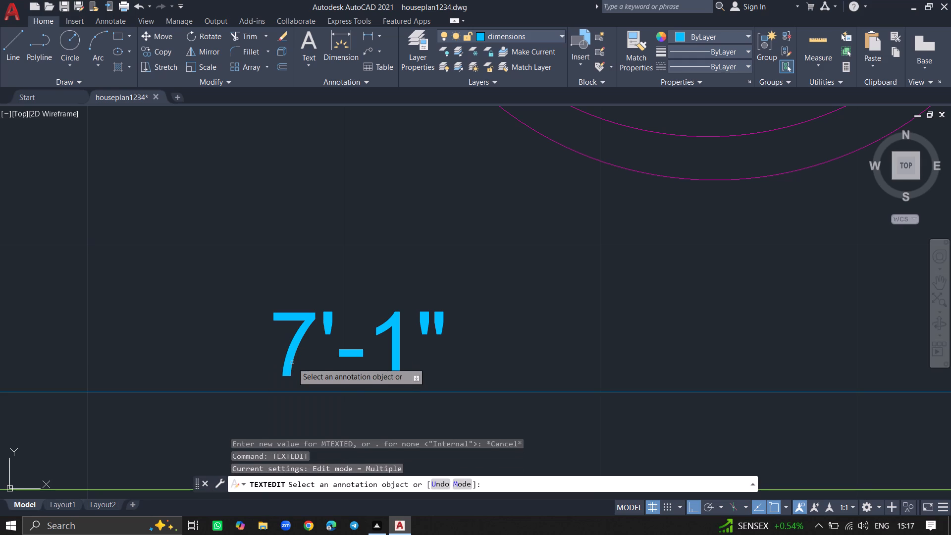
left_click(345, 349)
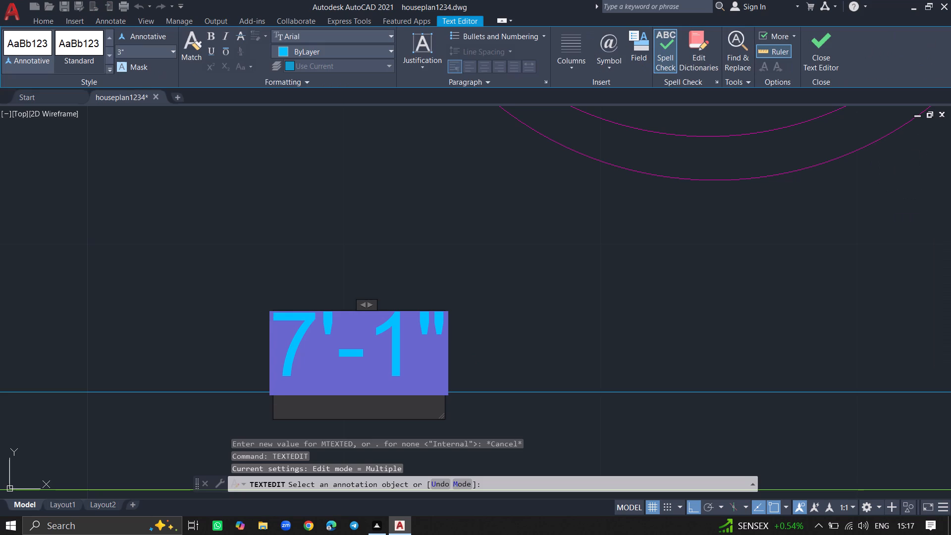
left_click(410, 356)
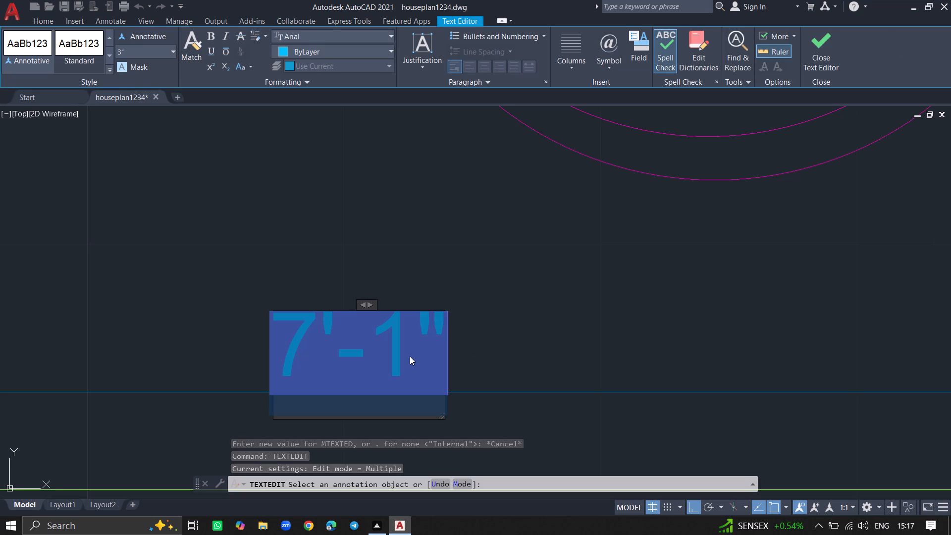
key("Delete")
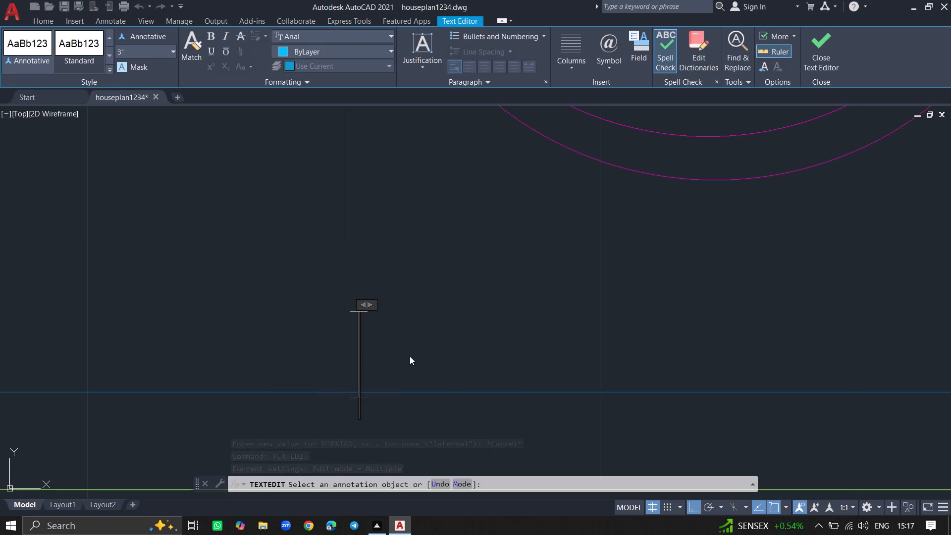
key("7")
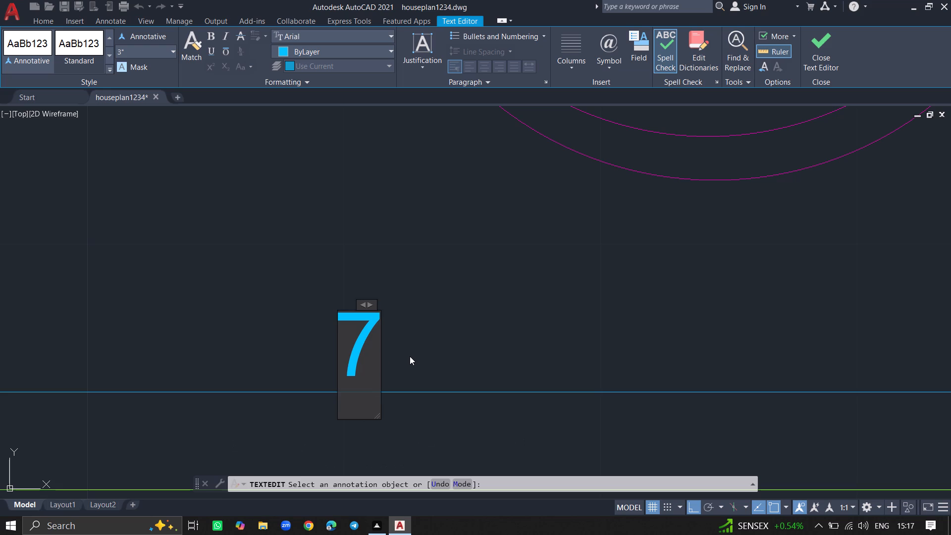
type("'")
key("space")
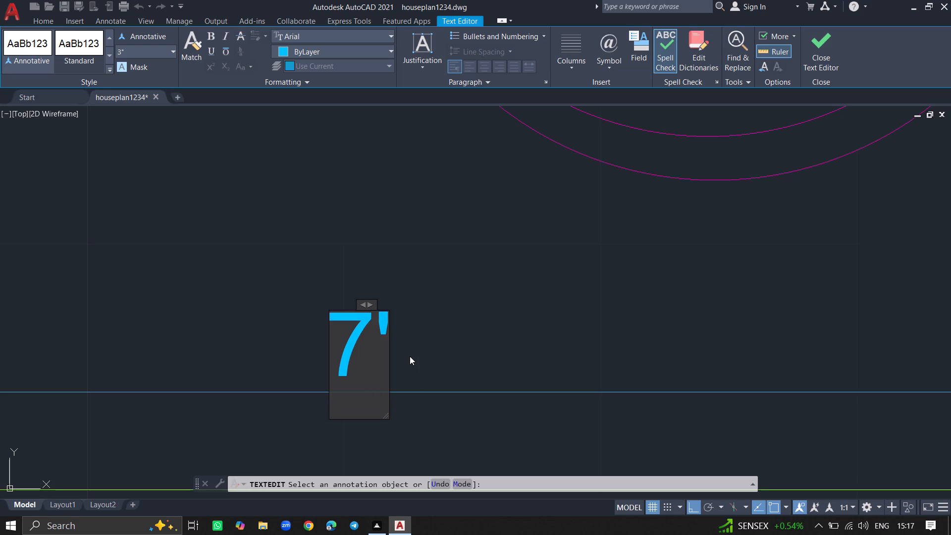
key("Return")
left_click(808, 62)
scroll(582, 350, "down", 6, "ctrl")
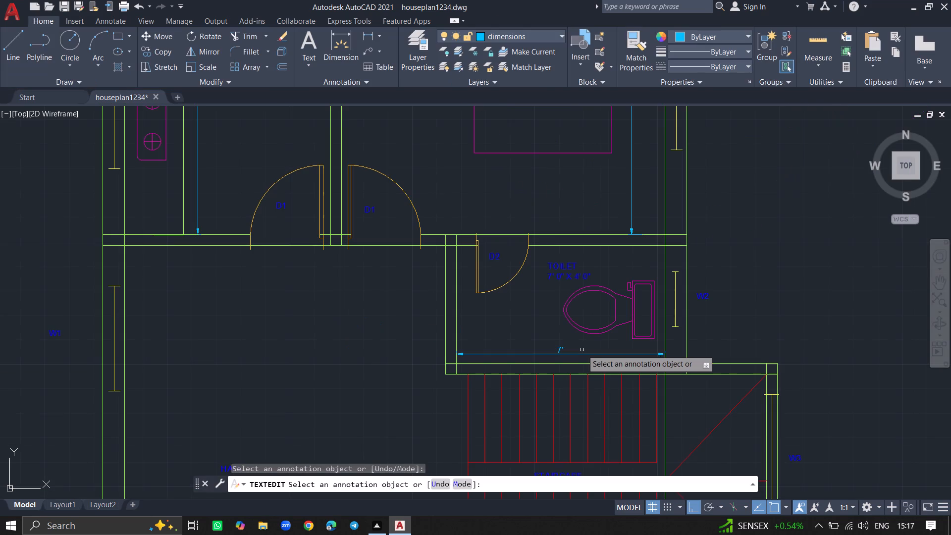
key("Escape")
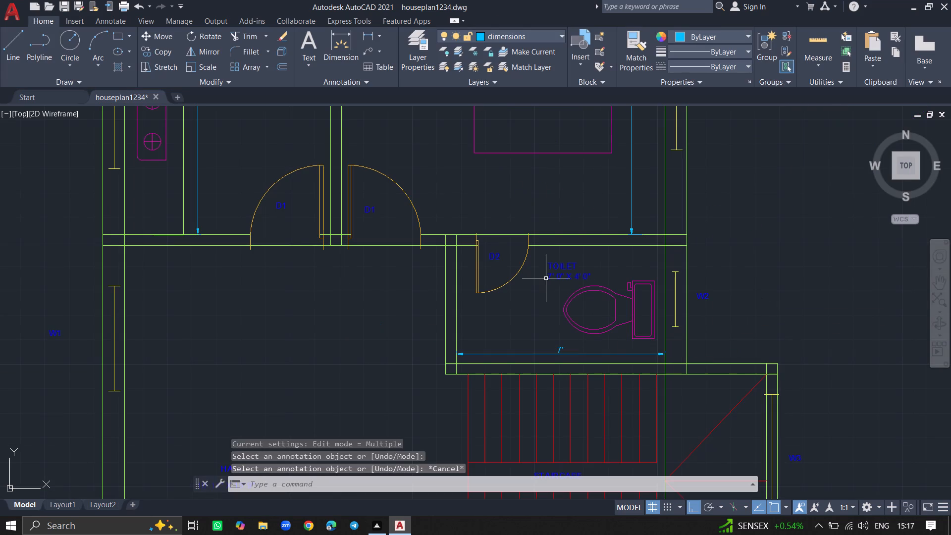
Add a vertical linear dimension between the inner wall faces of the toilet adjoining Bedroom 1, placed between the WC and the window wall.
type("DIMLI")
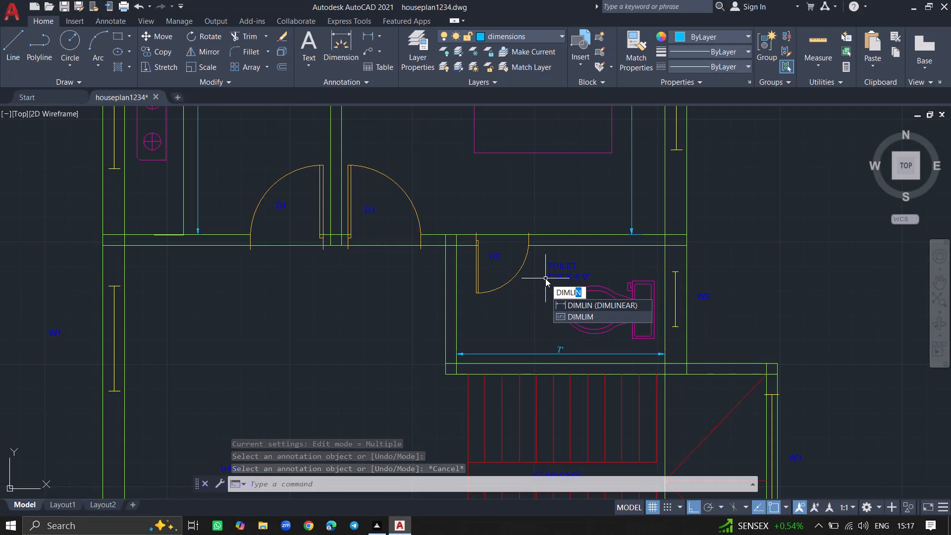
left_click(581, 305)
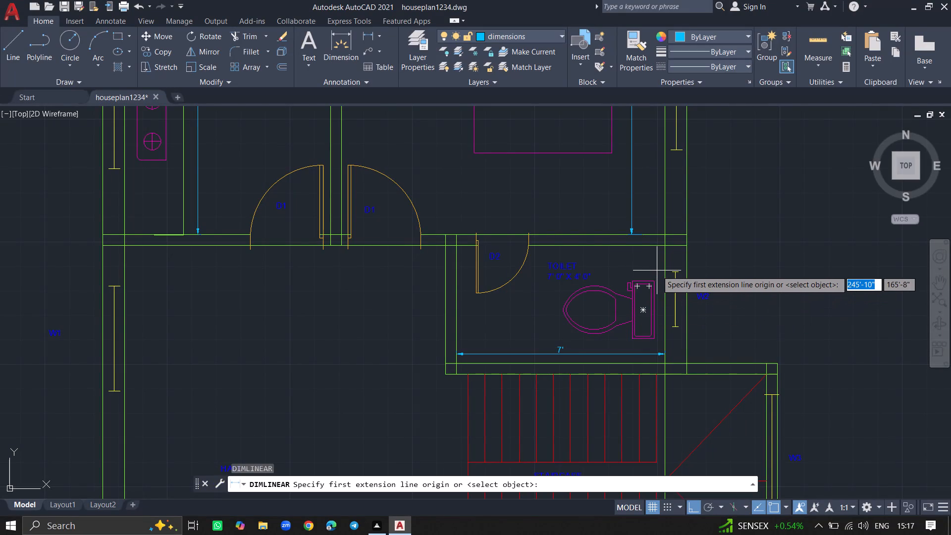
scroll(657, 270, "up", 6, "ctrl")
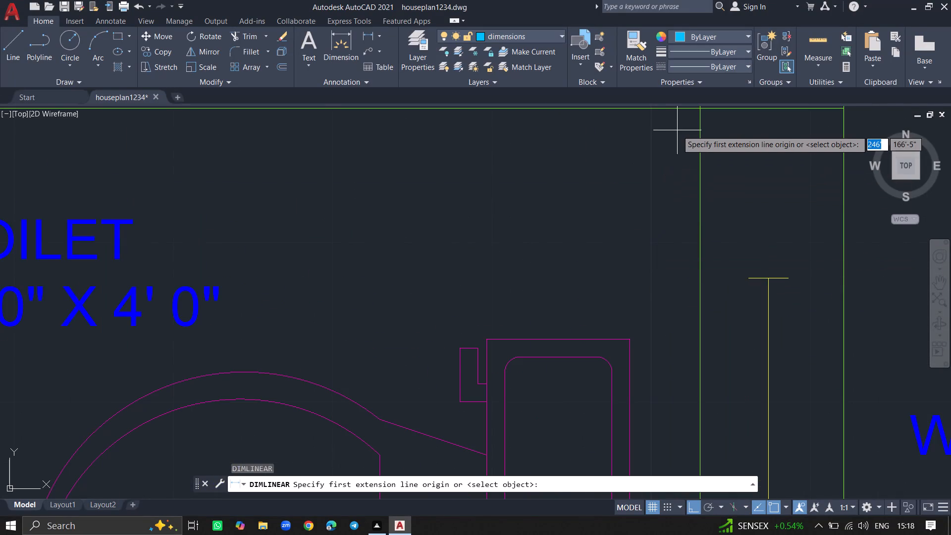
left_click_drag(679, 107, 683, 176)
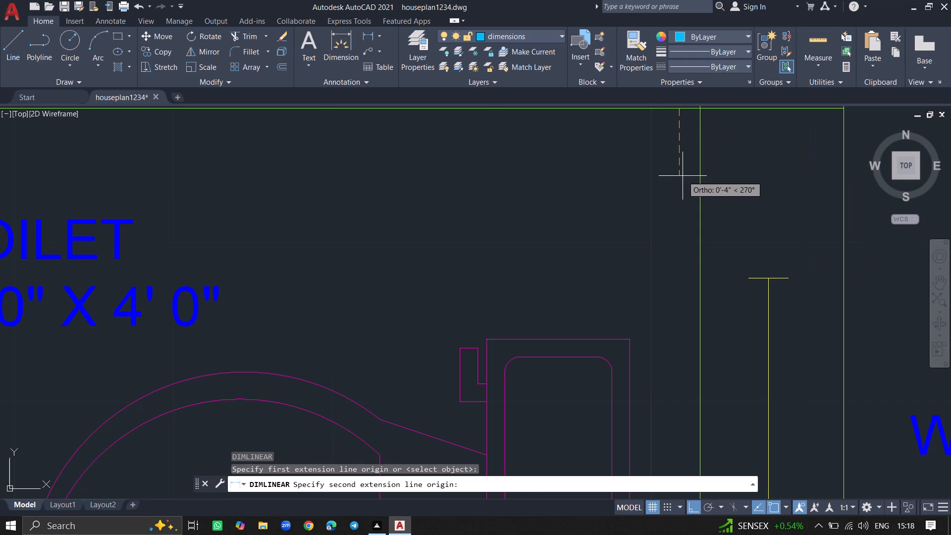
scroll(683, 176, "down", 9, "ctrl")
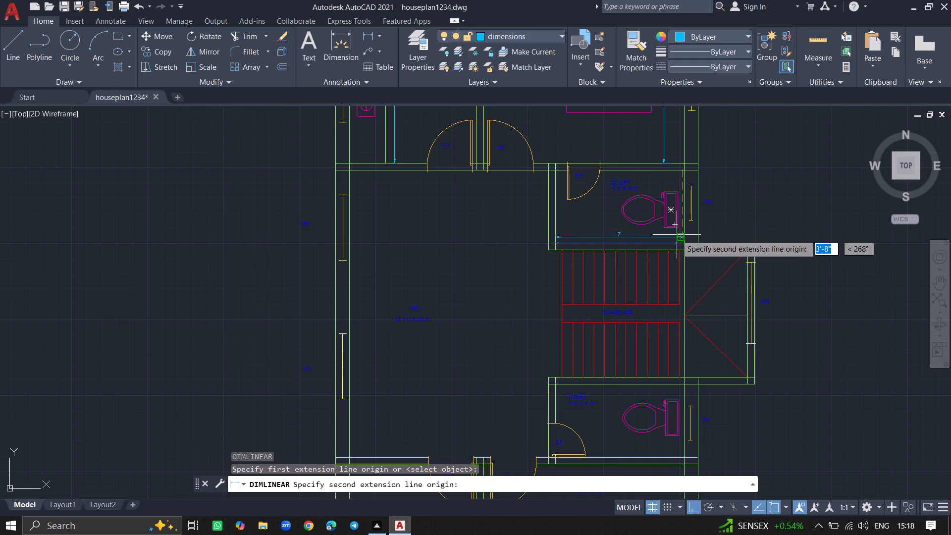
scroll(677, 235, "up", 2, "ctrl")
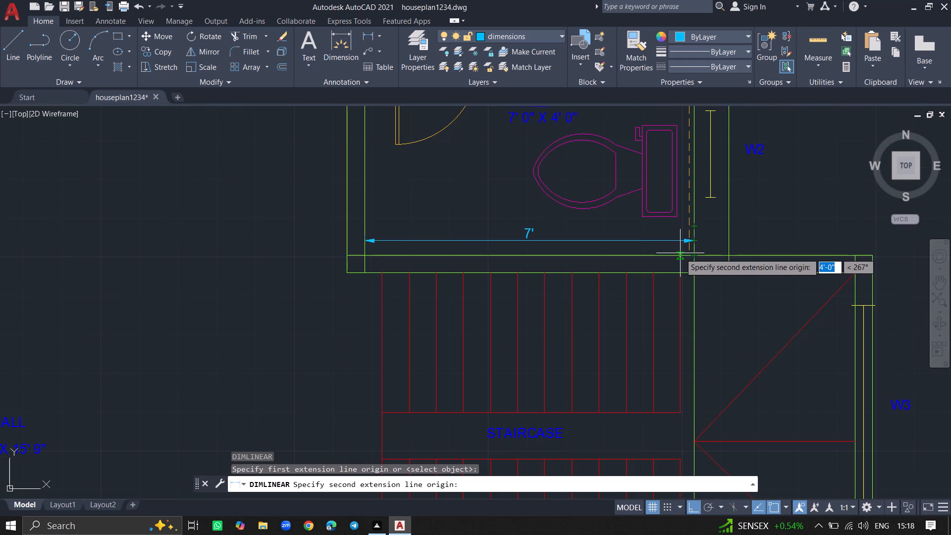
scroll(680, 253, "up", 4, "ctrl")
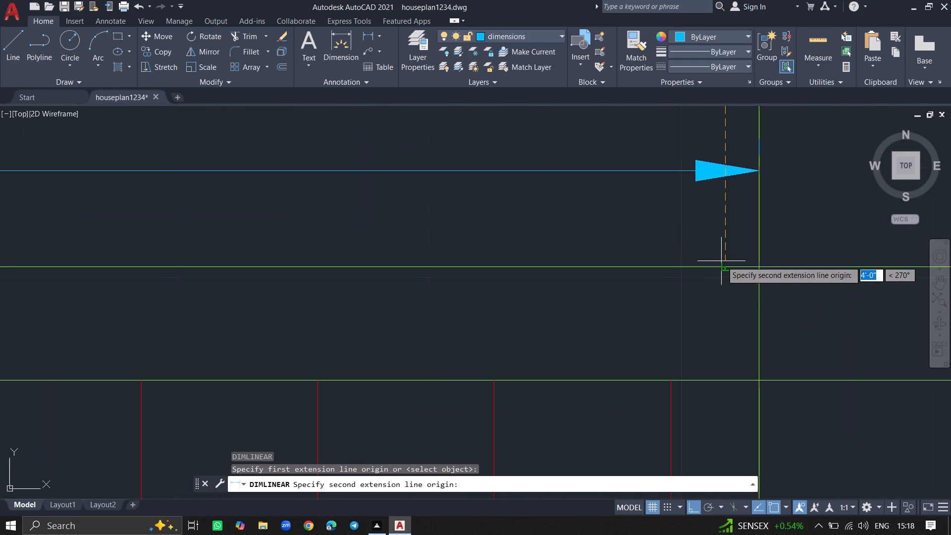
left_click(724, 267)
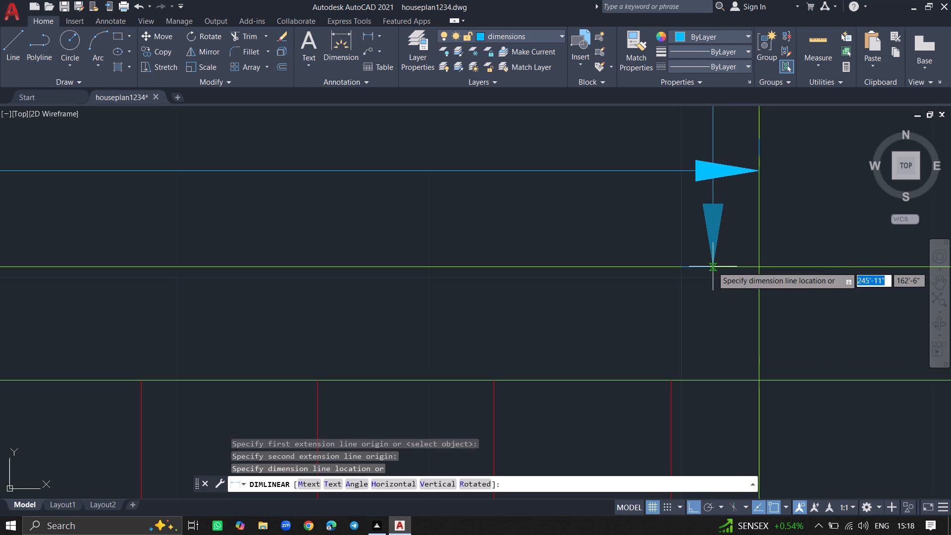
left_click(711, 267)
Add a vertical linear dimension across the upper stair flight, along a tread line near the hall end.
scroll(667, 225, "down", 5, "ctrl")
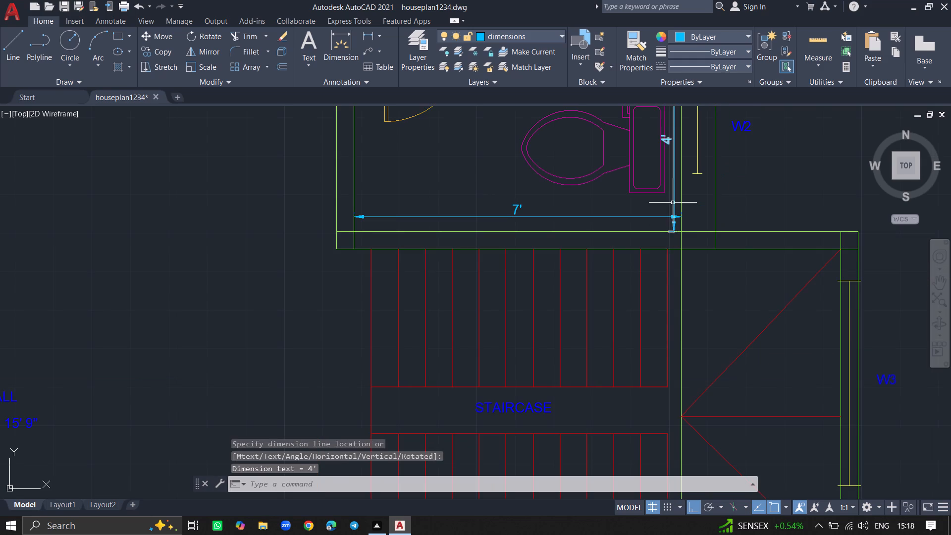
scroll(675, 144, "down", 3, "ctrl")
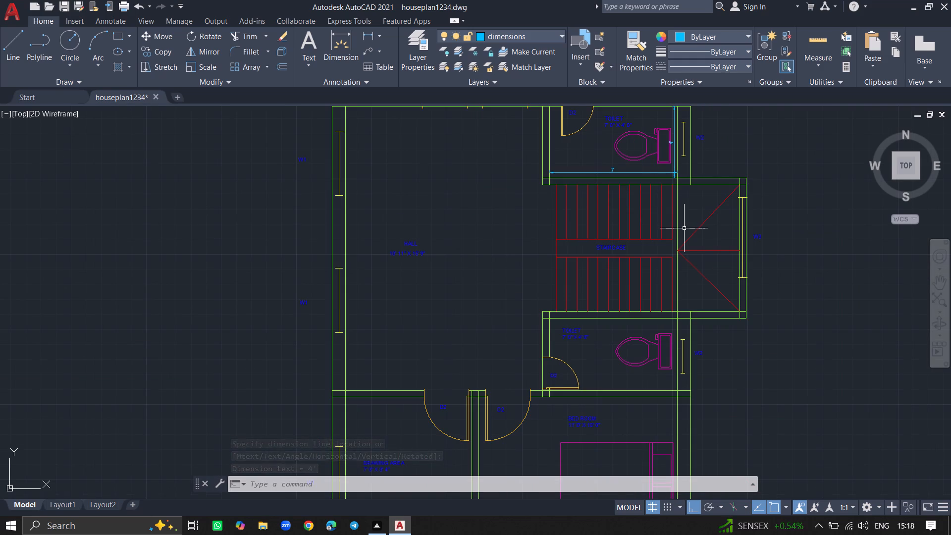
type("DIMLIN")
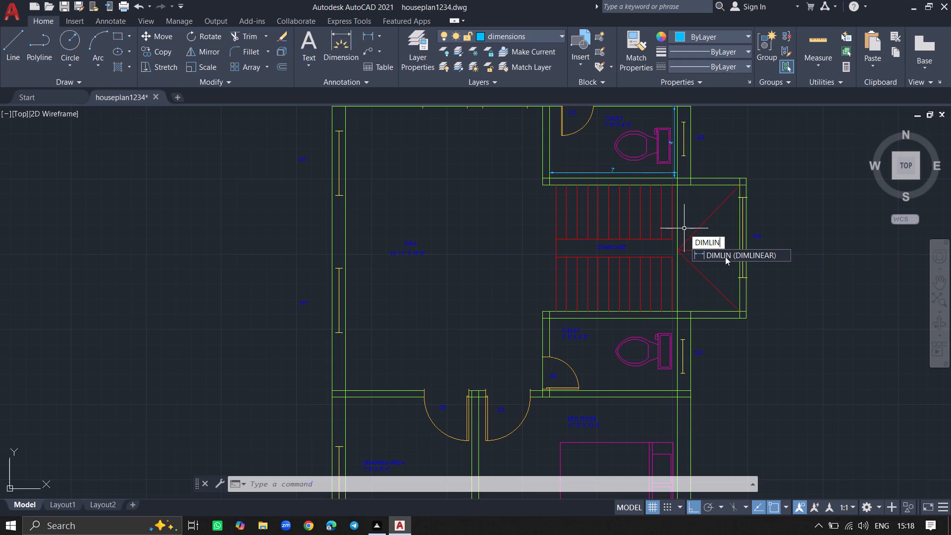
left_click(725, 257)
scroll(578, 205, "up", 3, "ctrl")
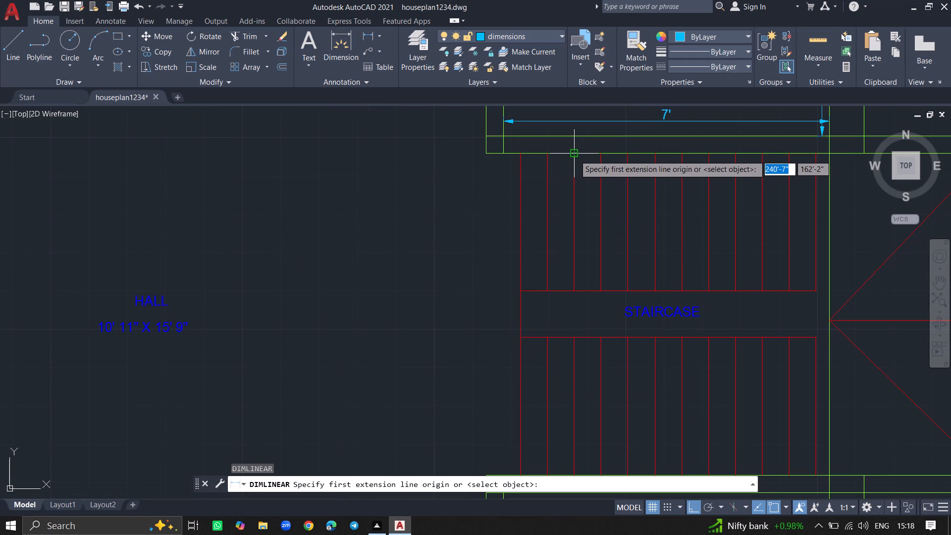
left_click(575, 155)
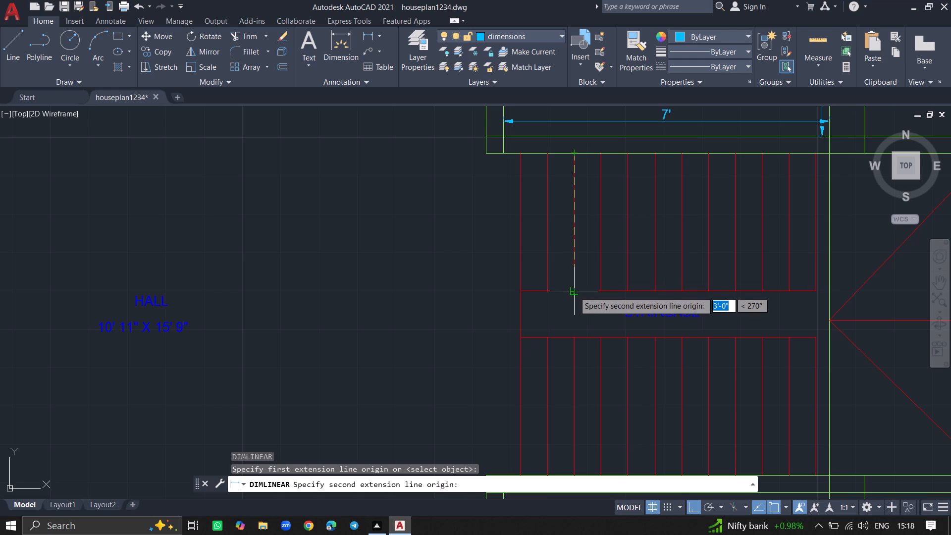
left_click(574, 292)
left_click(566, 292)
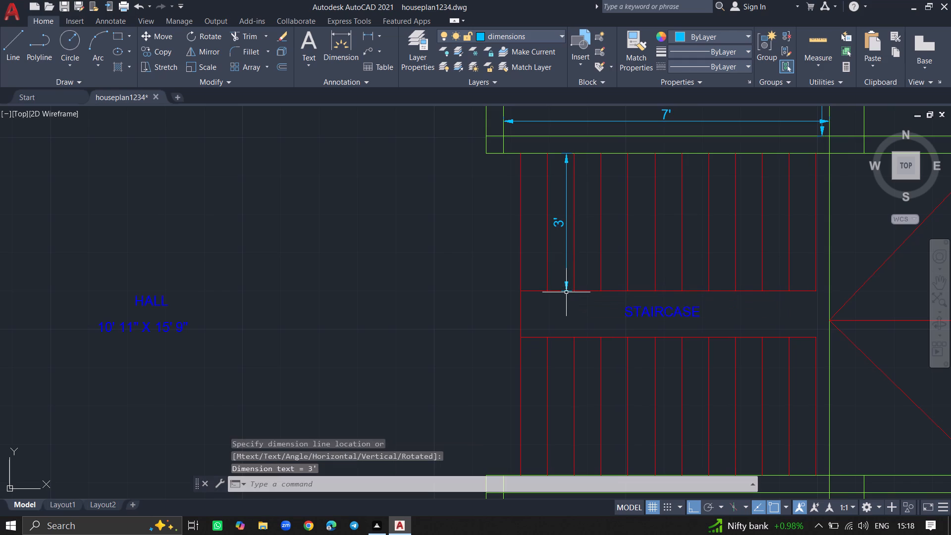
Add a vertical linear dimension across the gap between the two stair flights, at the landing end beside the STAIRCASE label.
type("DIMLINEAR")
left_click(660, 300)
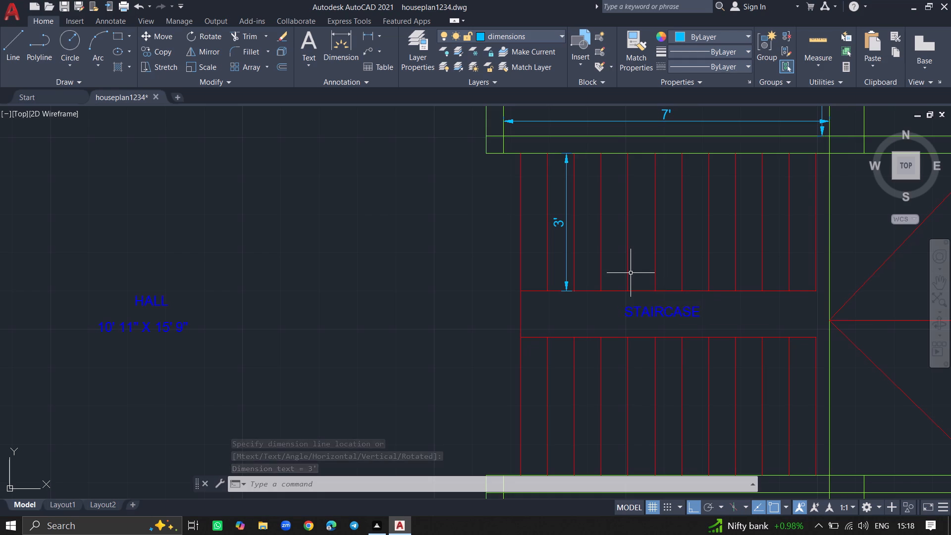
left_click(816, 289)
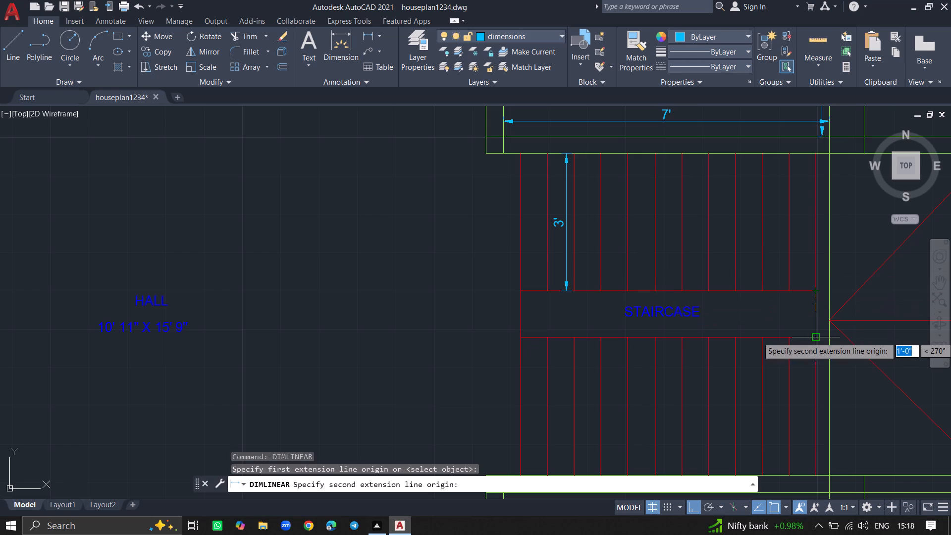
left_click(815, 337)
left_click(802, 339)
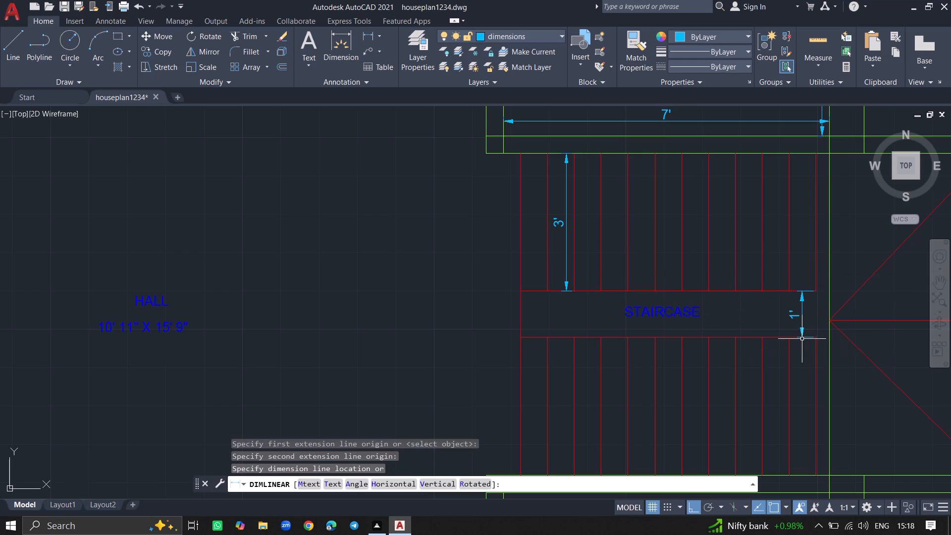
Add a vertical linear dimension across the lower stair flight, along a tread line near the landing end.
scroll(819, 312, "down", 4, "ctrl")
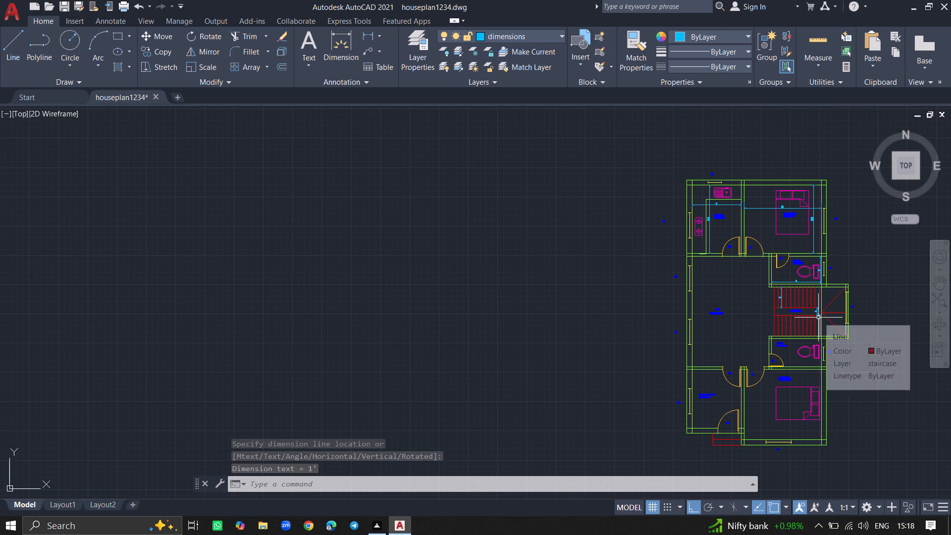
scroll(804, 324, "up", 2, "ctrl")
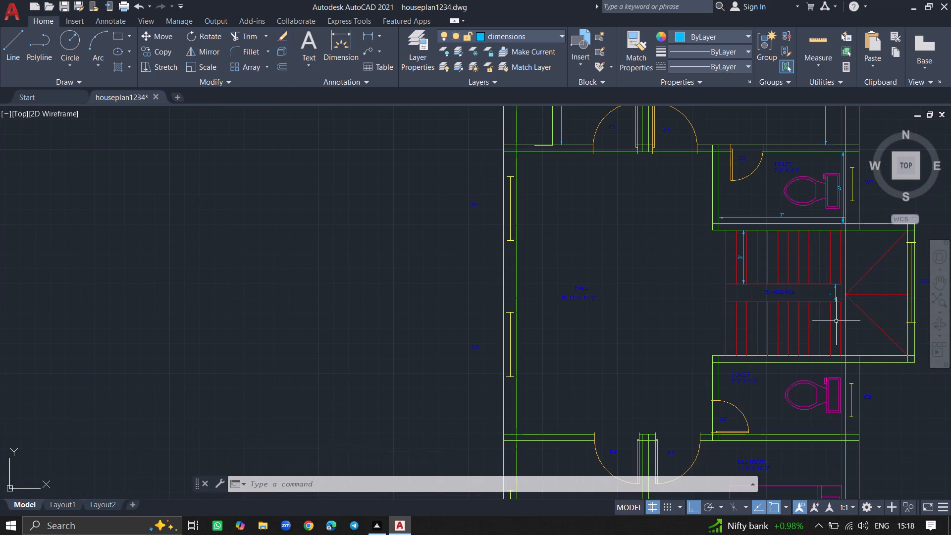
type("DIMLI")
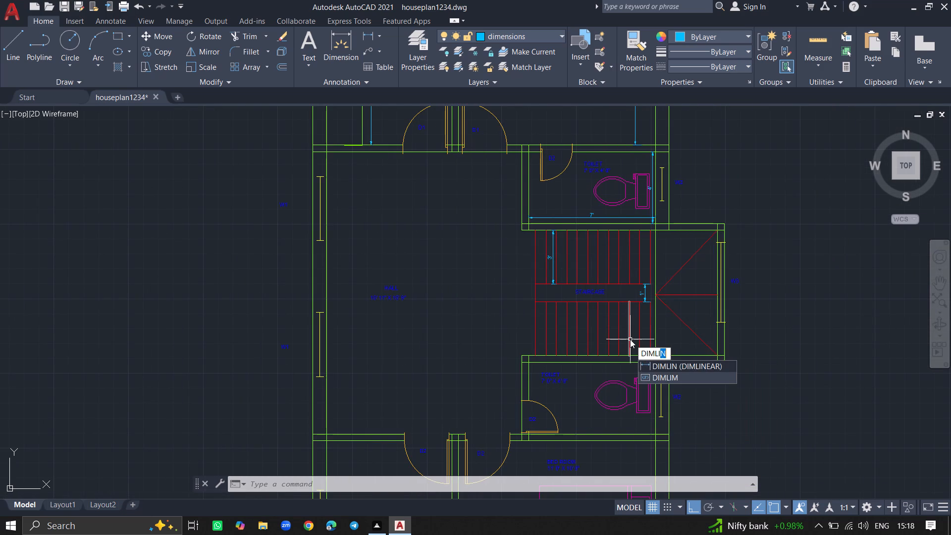
left_click(663, 367)
scroll(622, 333, "up", 4, "ctrl")
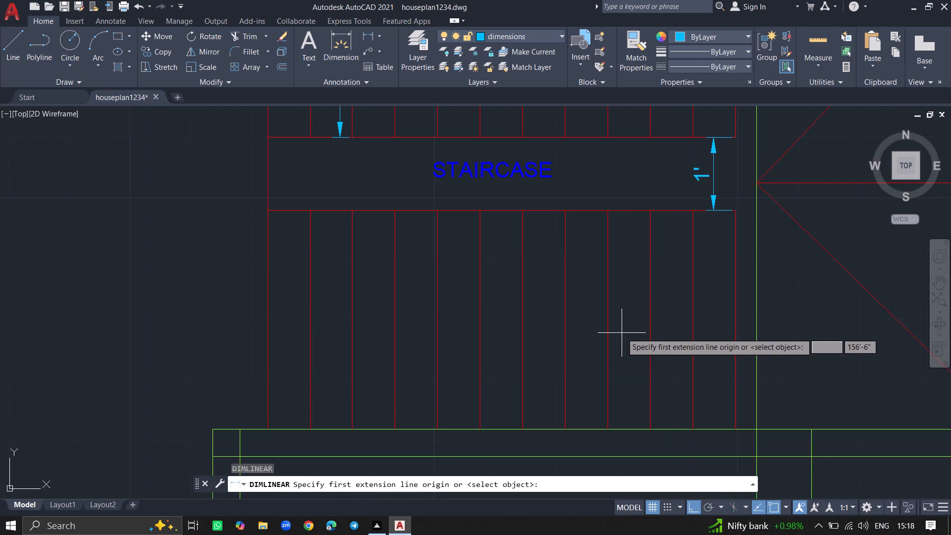
left_click(608, 427)
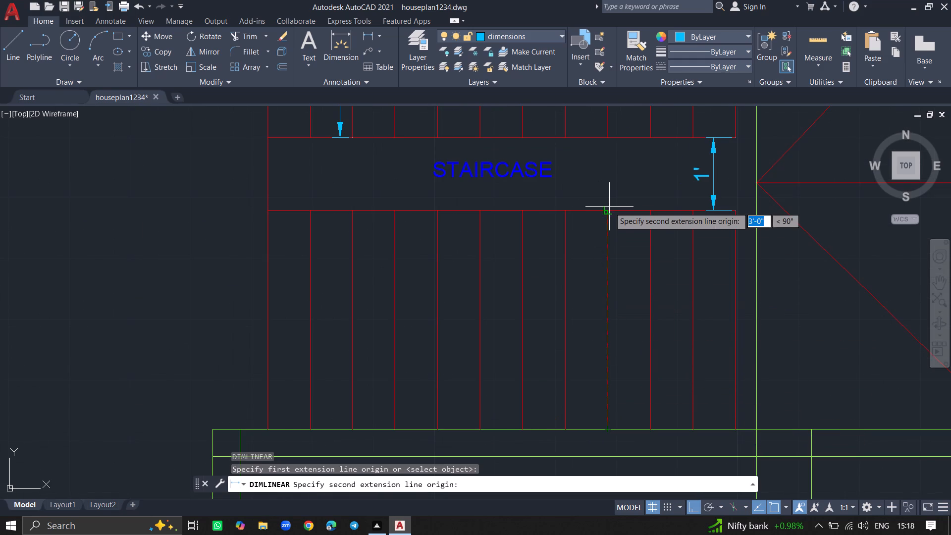
left_click(608, 213)
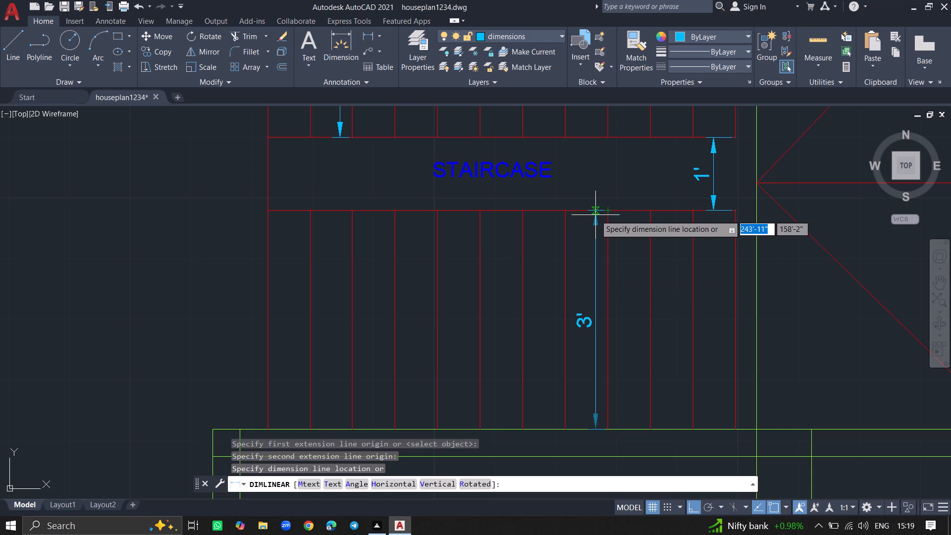
left_click(595, 215)
Add a horizontal linear dimension between the inner wall faces of the toilet below the staircase, just above its TOILET label.
scroll(644, 260, "down", 3, "ctrl")
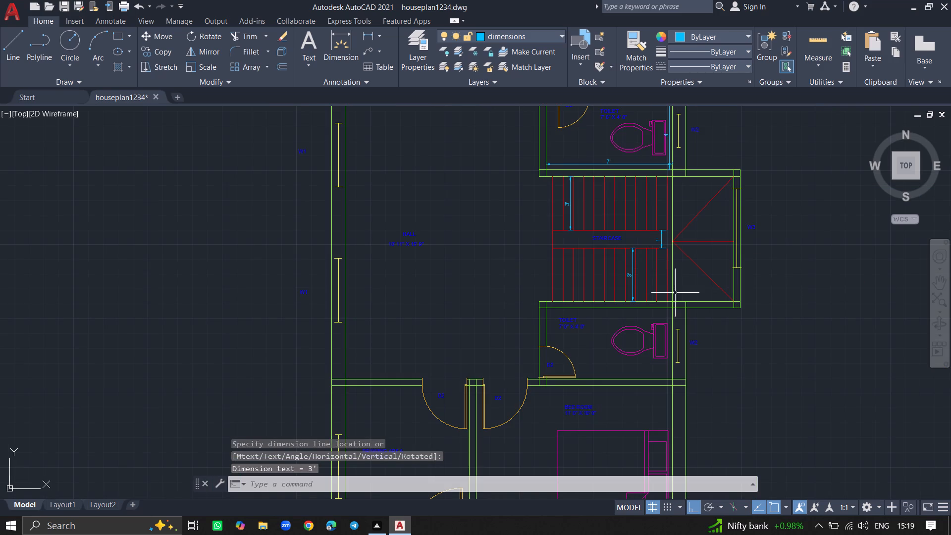
type("DIMLI")
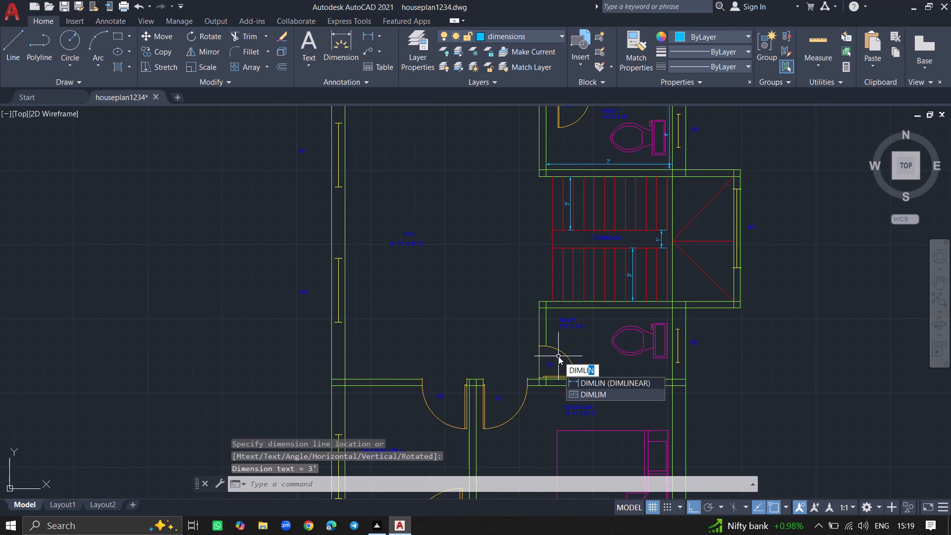
left_click(588, 380)
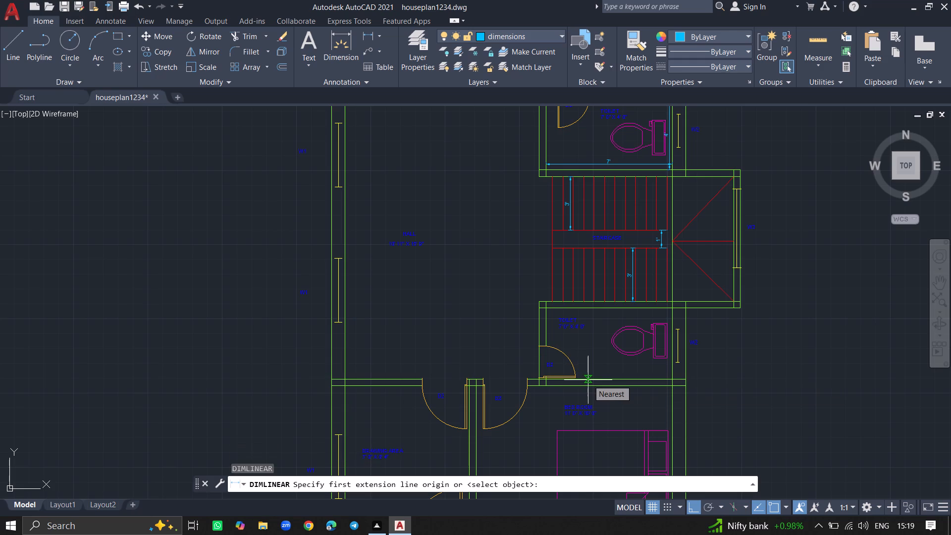
scroll(558, 326, "up", 3, "ctrl")
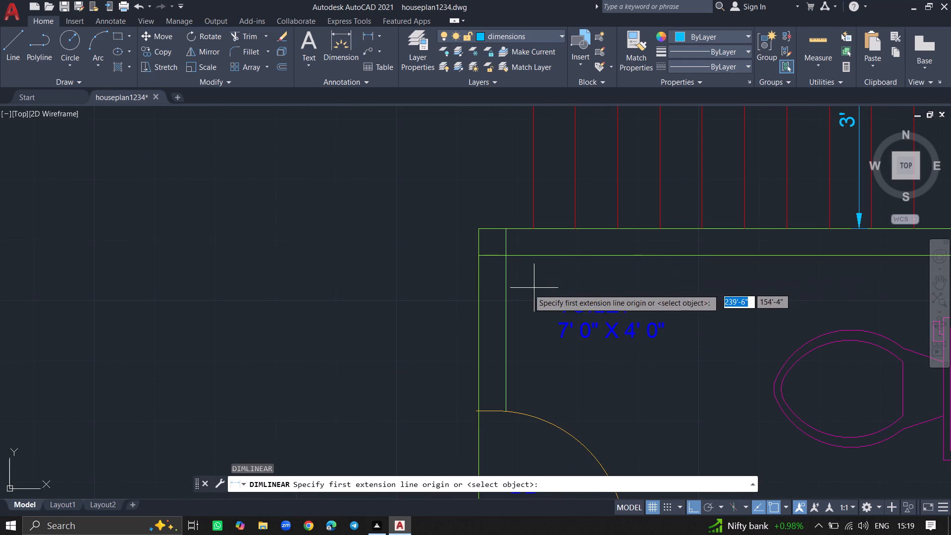
left_click(506, 279)
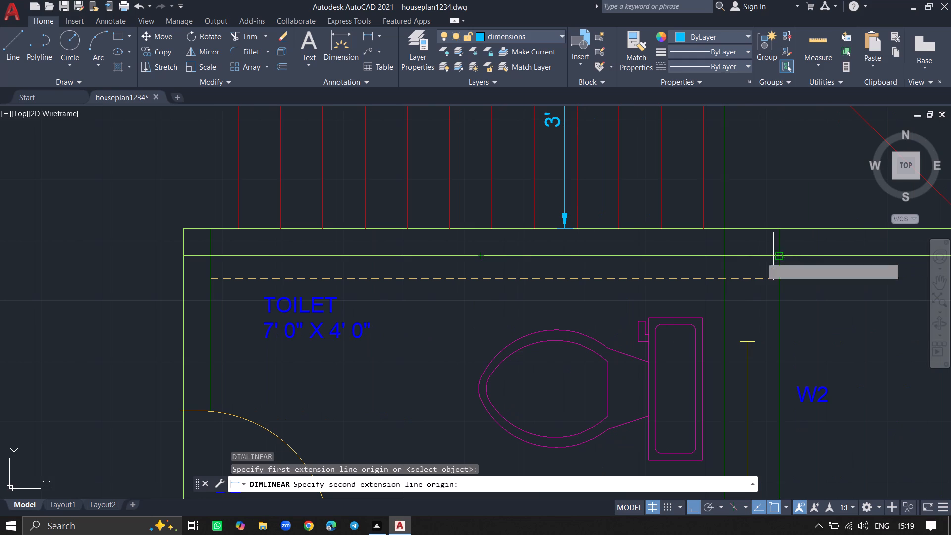
left_click(722, 277)
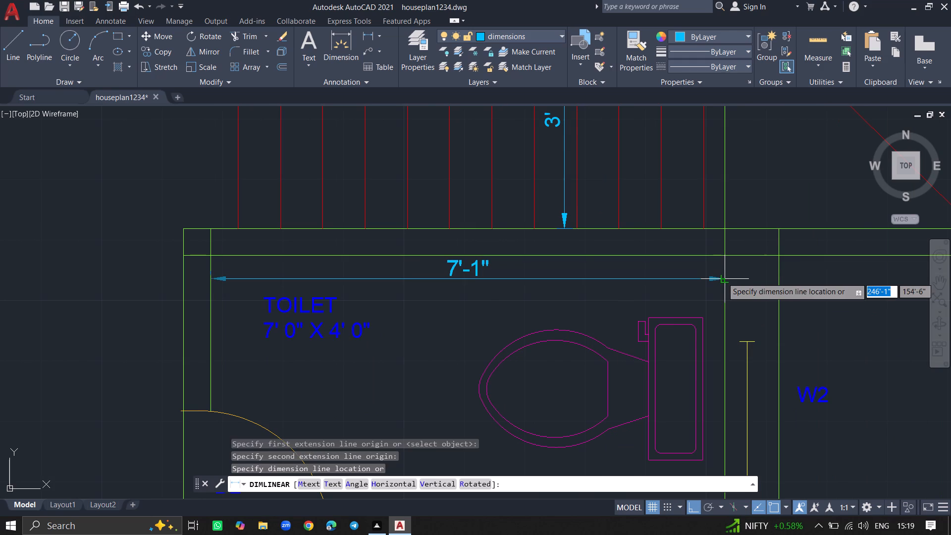
left_click(722, 279)
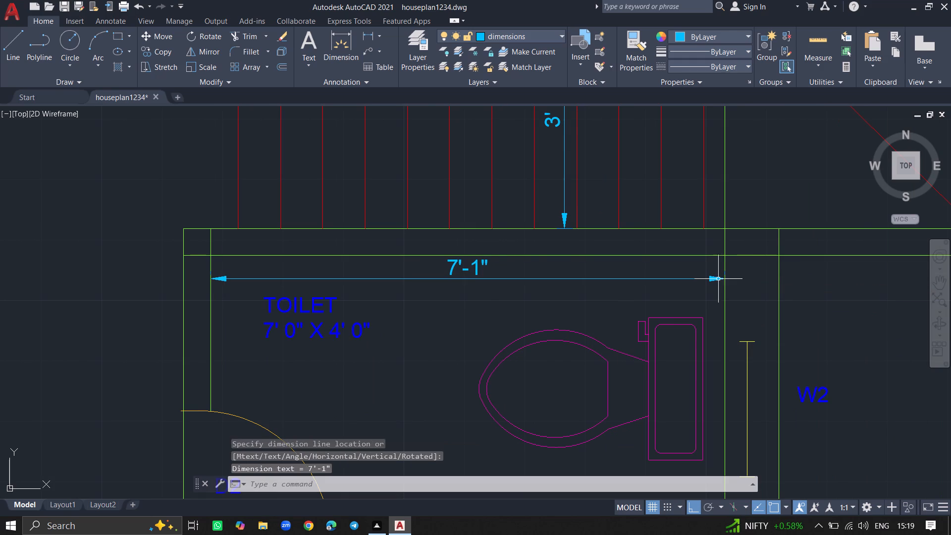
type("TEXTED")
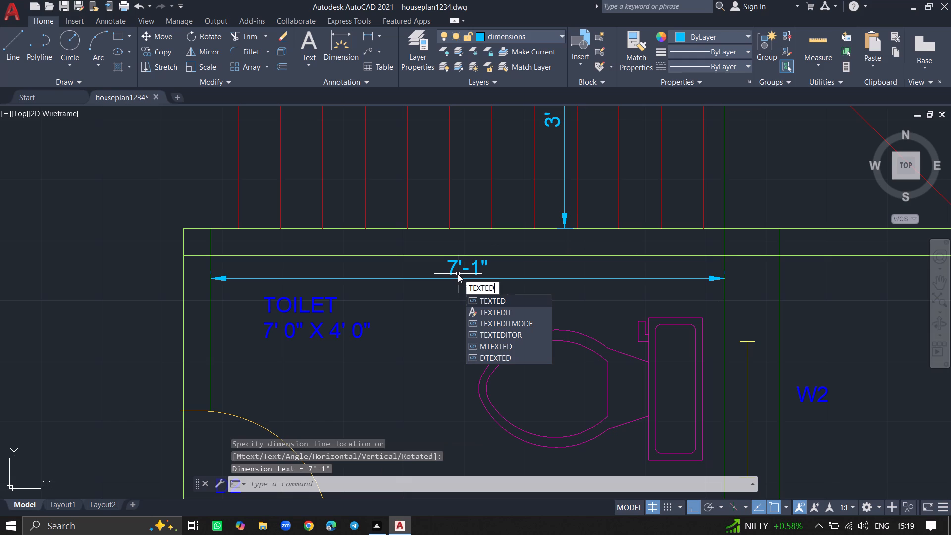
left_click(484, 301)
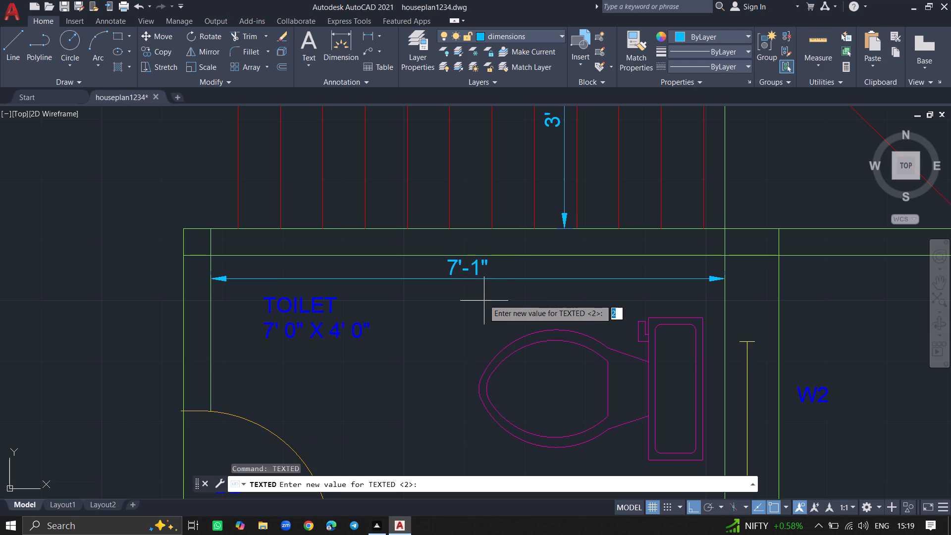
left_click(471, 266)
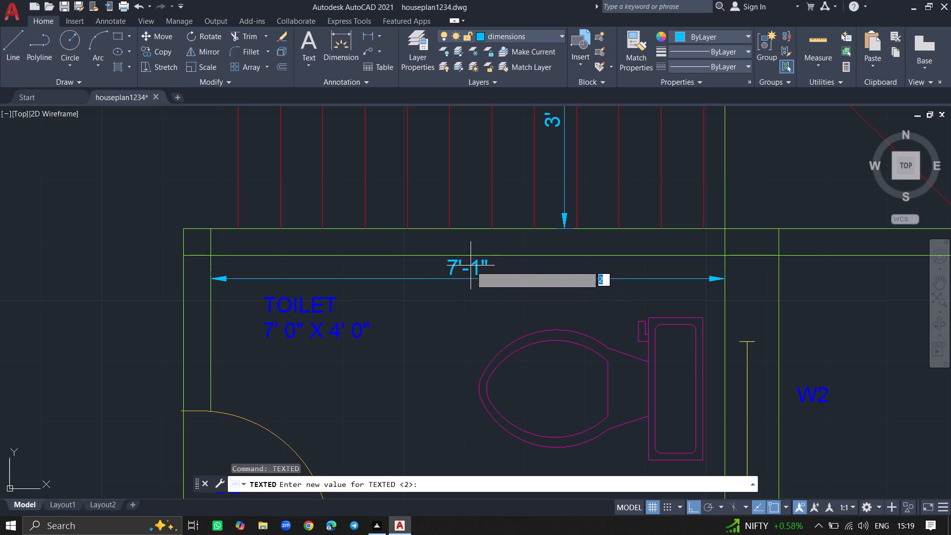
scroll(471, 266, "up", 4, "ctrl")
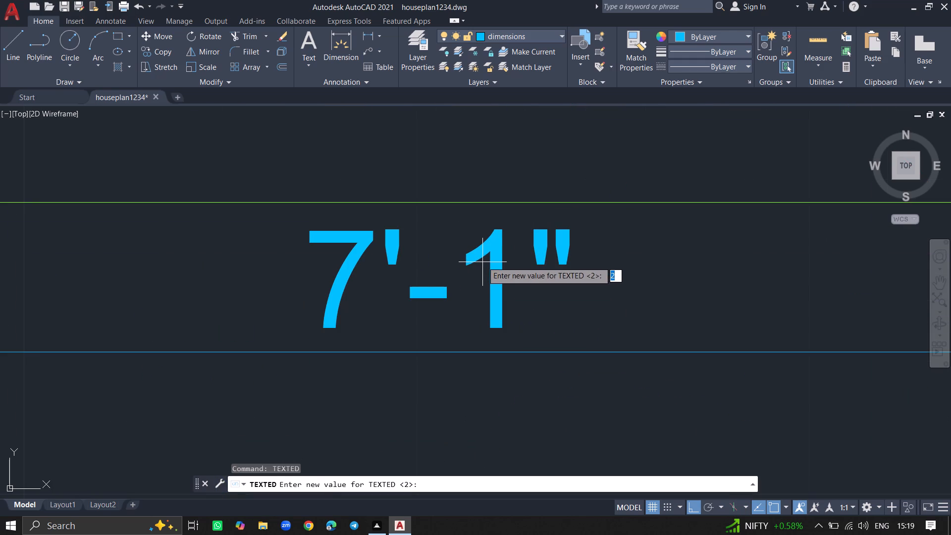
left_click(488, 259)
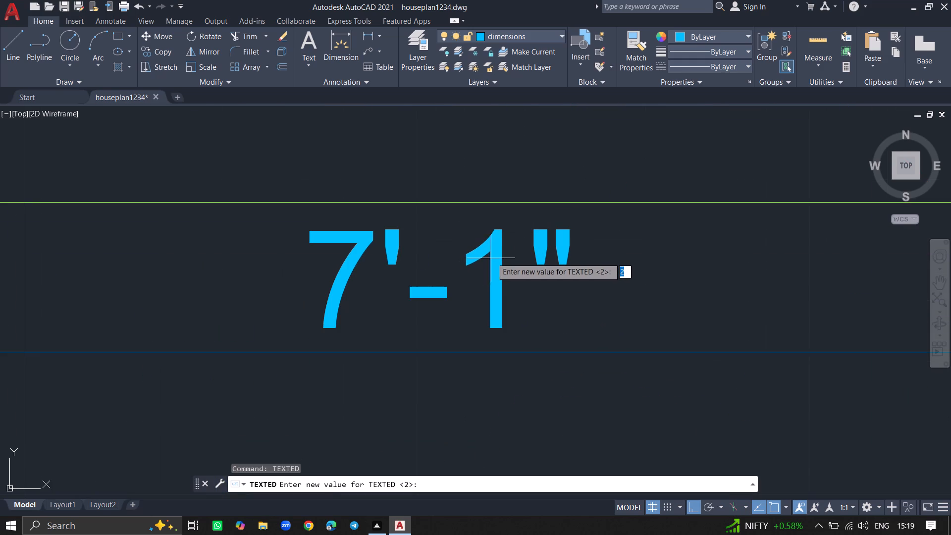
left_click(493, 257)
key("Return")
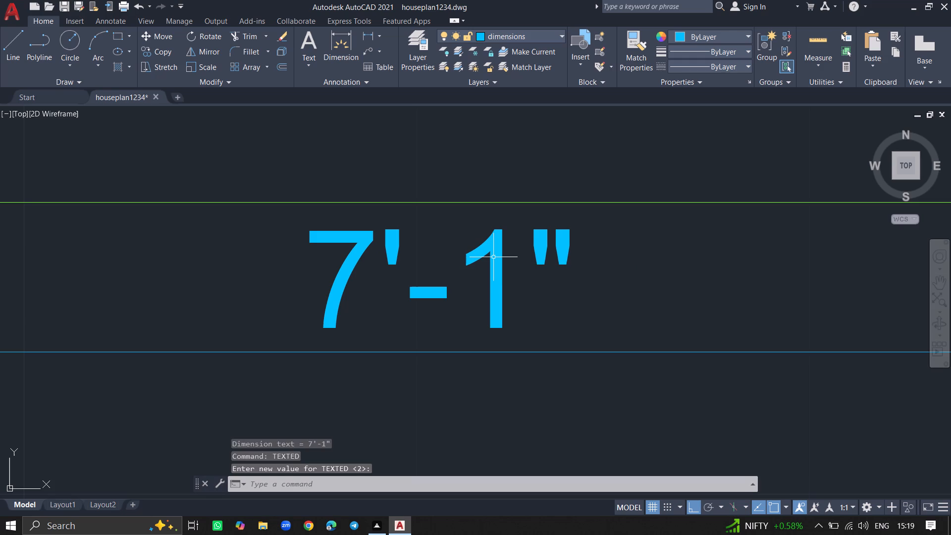
Change the text of the horizontal dimension inside the toilet below the staircase to 7'.
left_click(493, 257)
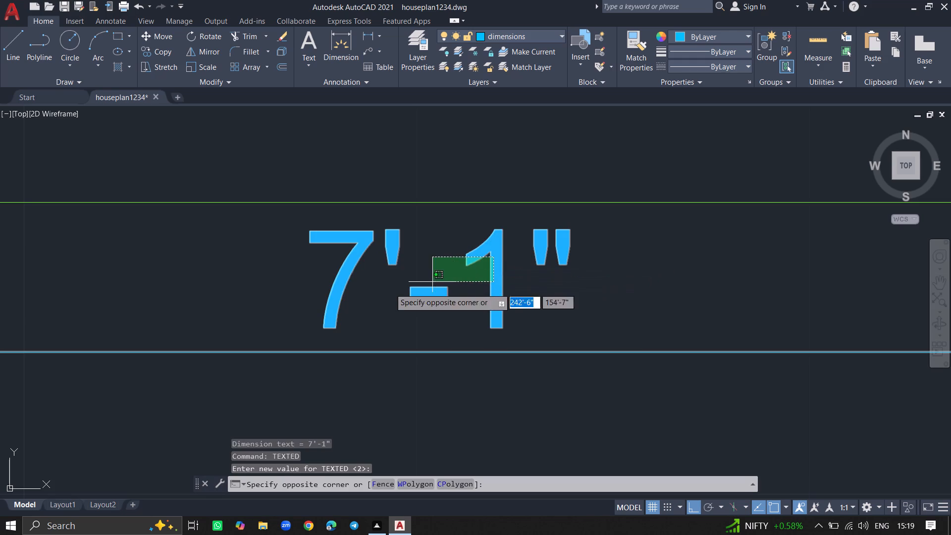
left_click(314, 293)
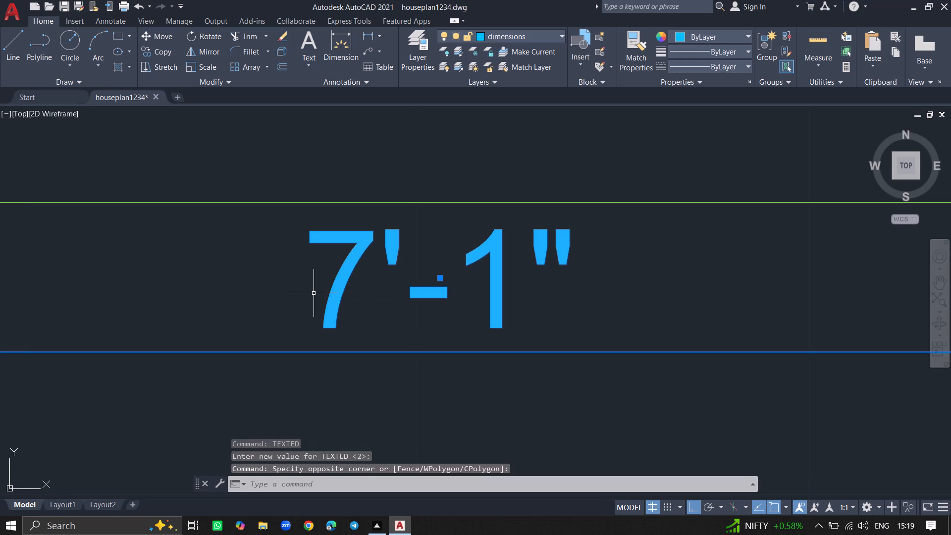
type("TE")
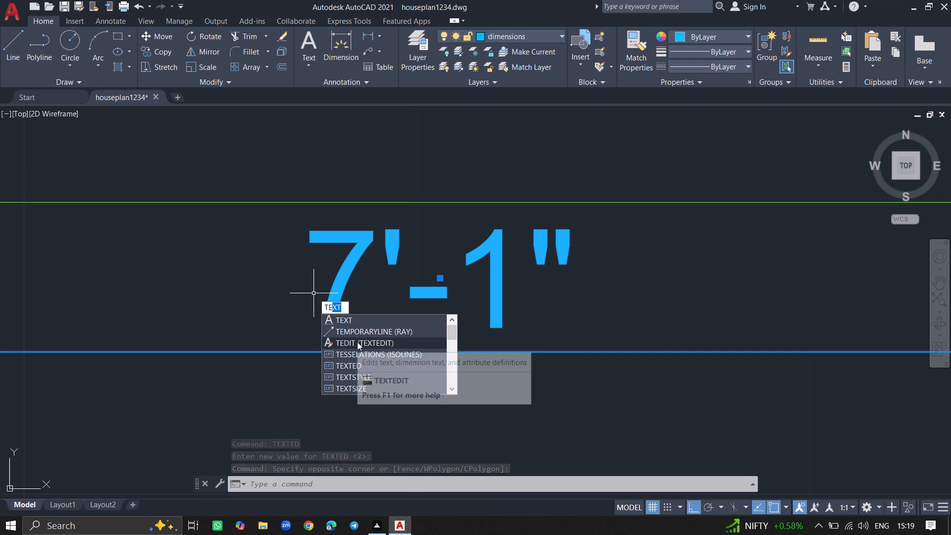
left_click(357, 342)
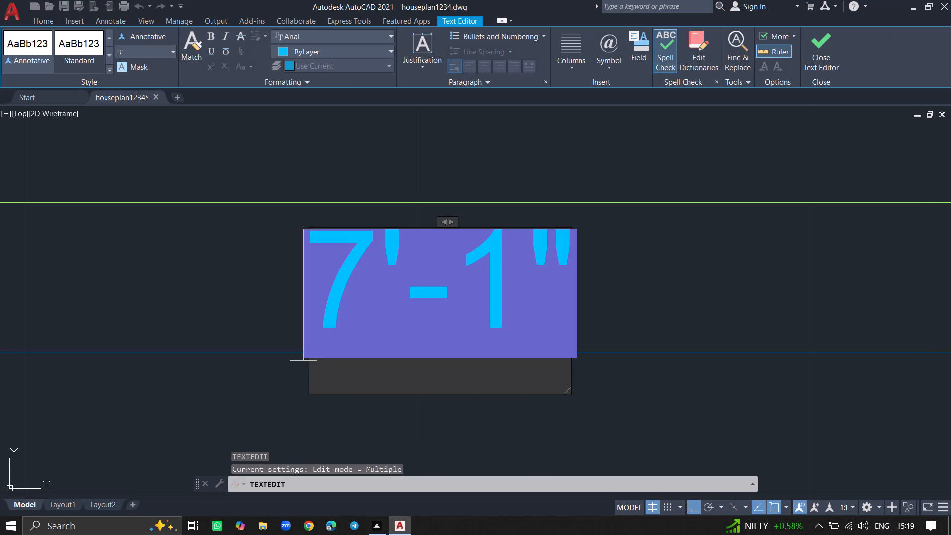
left_click(518, 292)
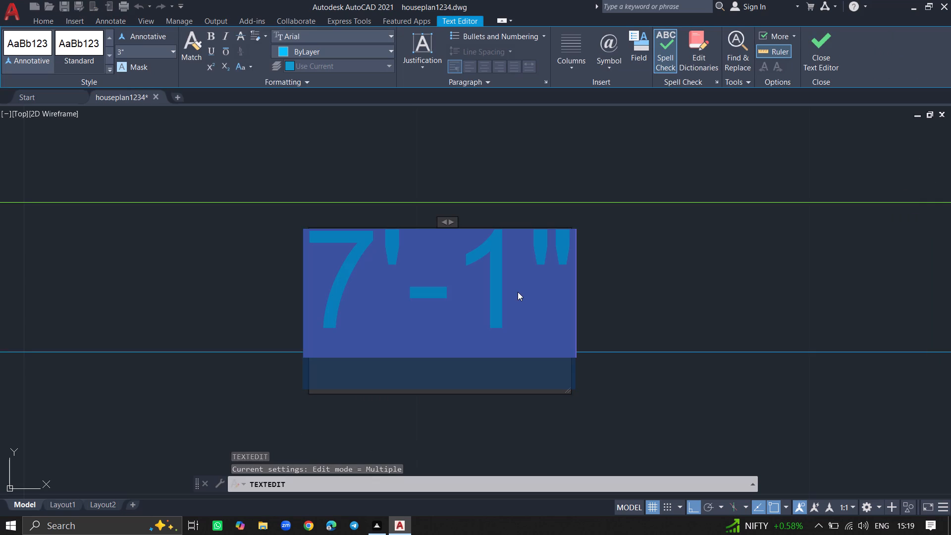
key("Delete")
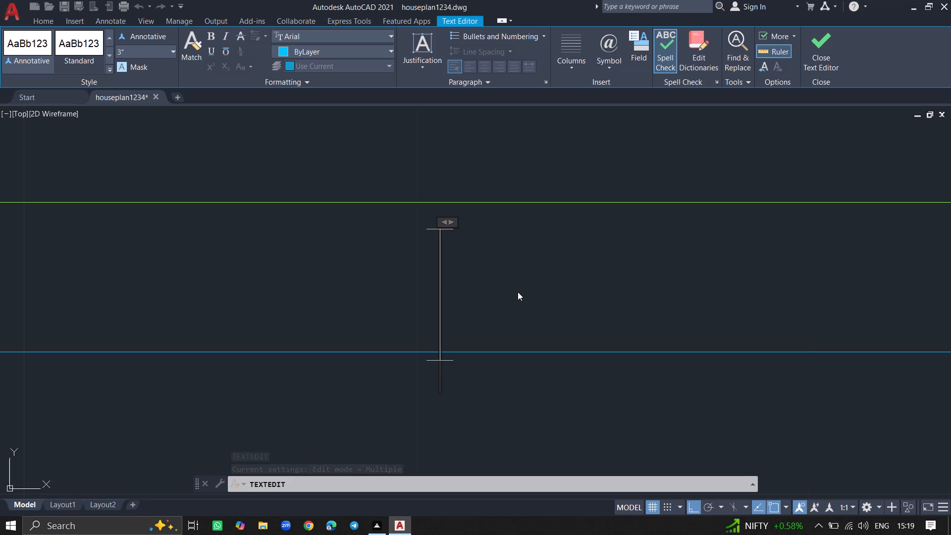
type("7'")
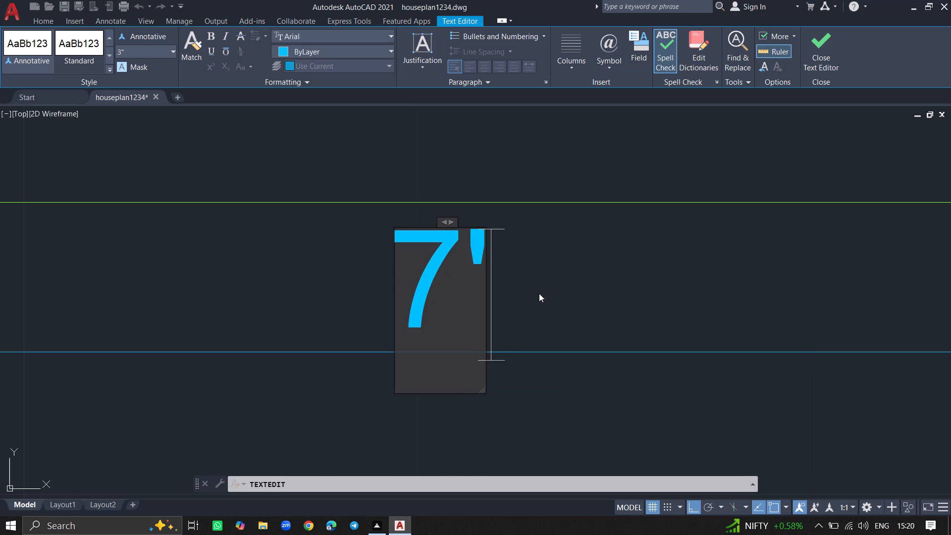
left_click(539, 292)
scroll(655, 237, "down", 5, "ctrl")
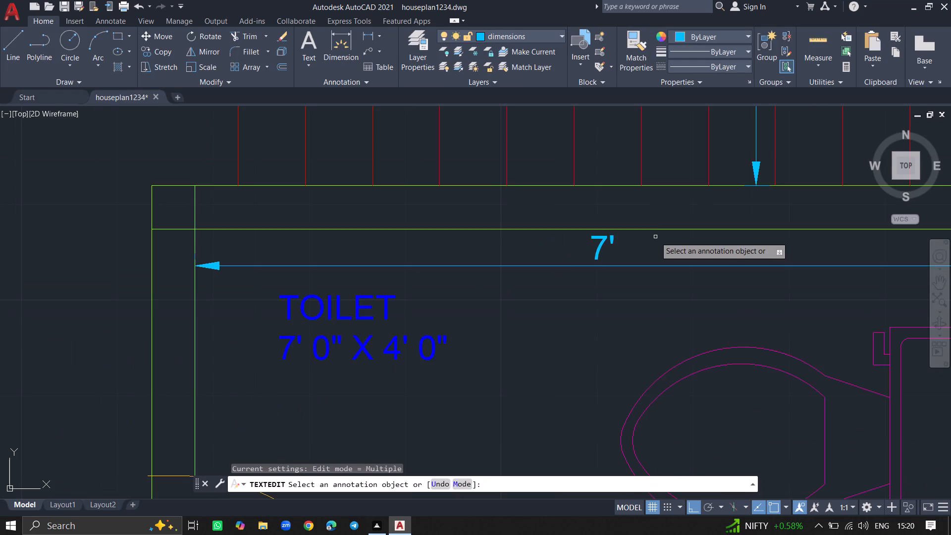
scroll(524, 353, "down", 3, "ctrl")
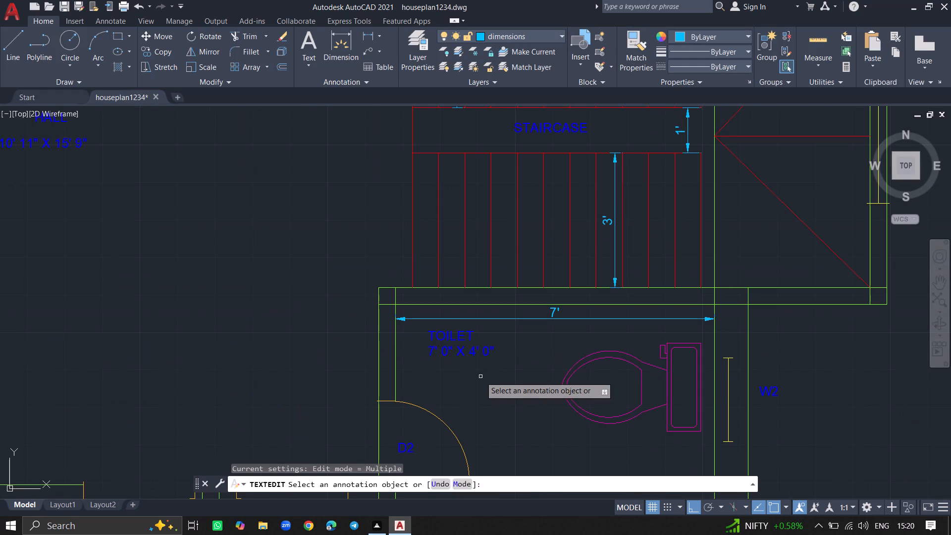
scroll(480, 376, "down", 5, "ctrl")
key("Return")
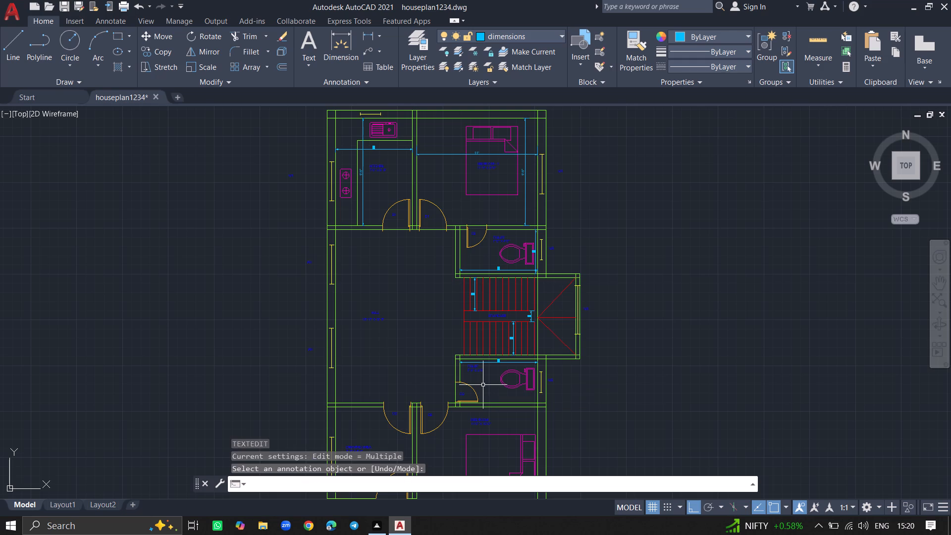
Add a vertical linear dimension between the inner wall faces of the toilet below the staircase, between its TOILET label and the toilet fixture.
type("DIMLIN")
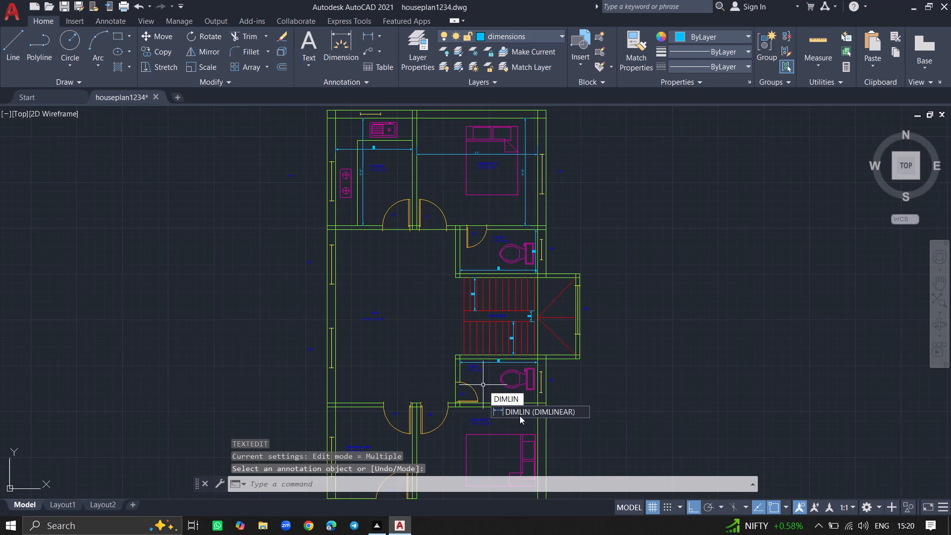
left_click(521, 409)
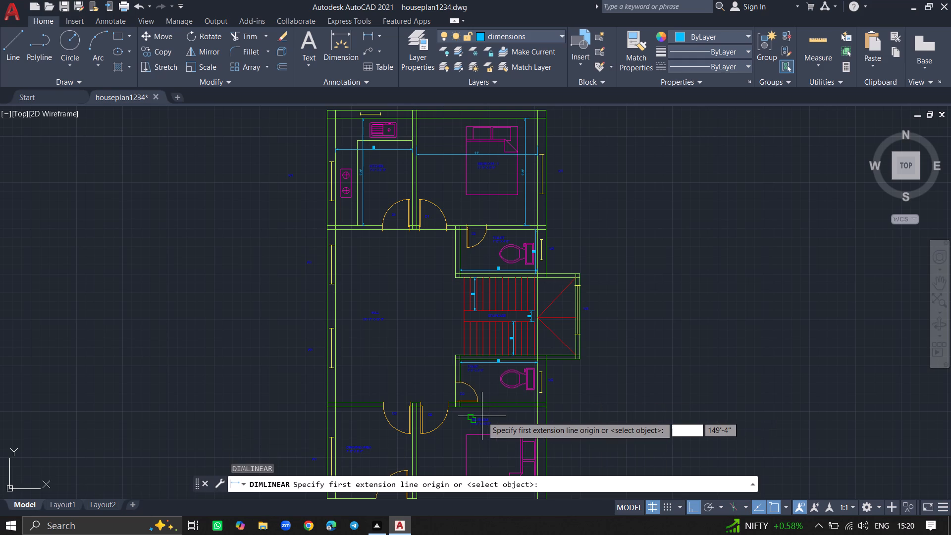
scroll(482, 416, "up", 2, "ctrl")
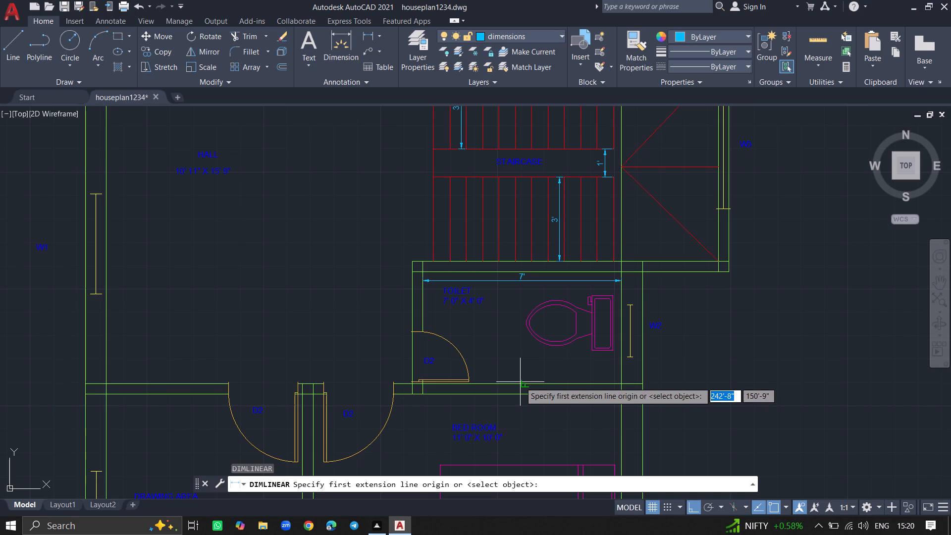
left_click(520, 380)
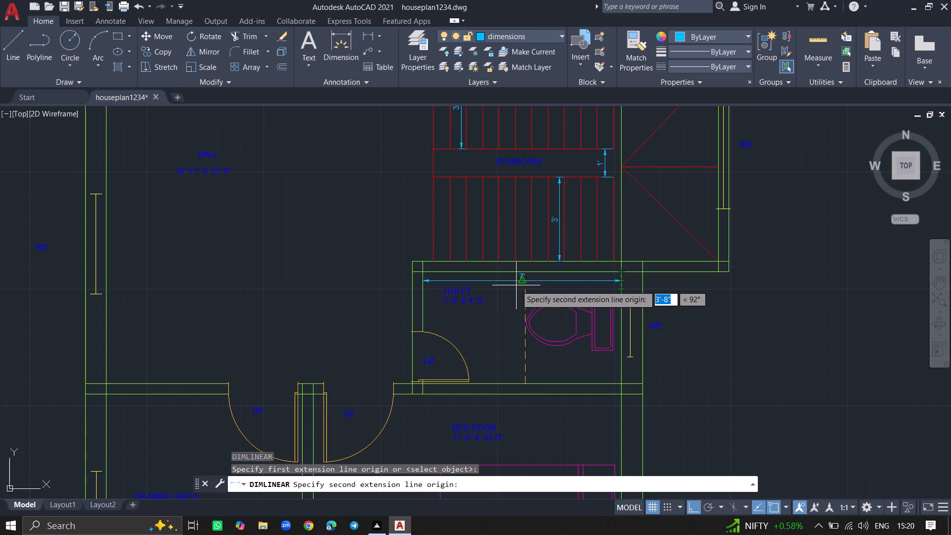
scroll(516, 285, "up", 4, "ctrl")
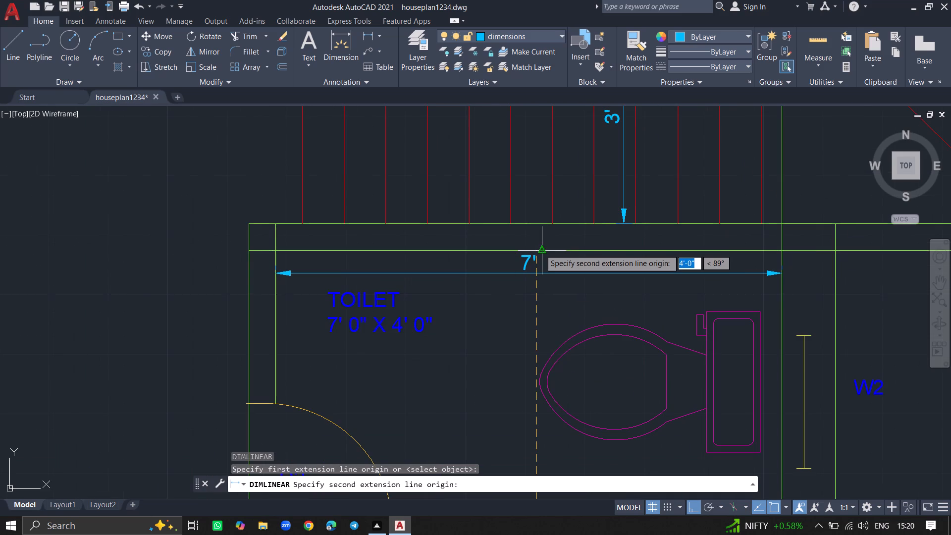
left_click(536, 251)
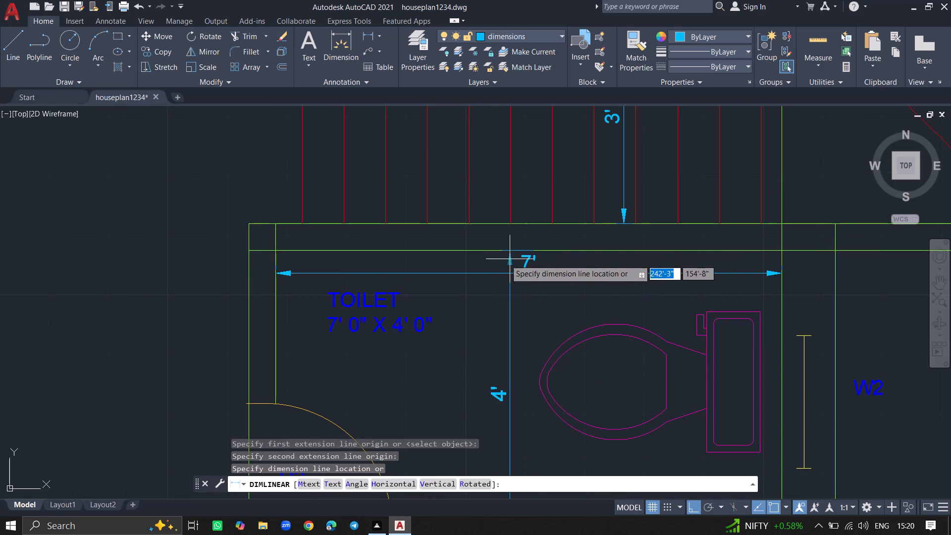
left_click(487, 261)
Add a horizontal linear dimension between the inner side wall faces of the bedroom beside the drawing area, just below the bed.
scroll(527, 312, "down", 4, "ctrl")
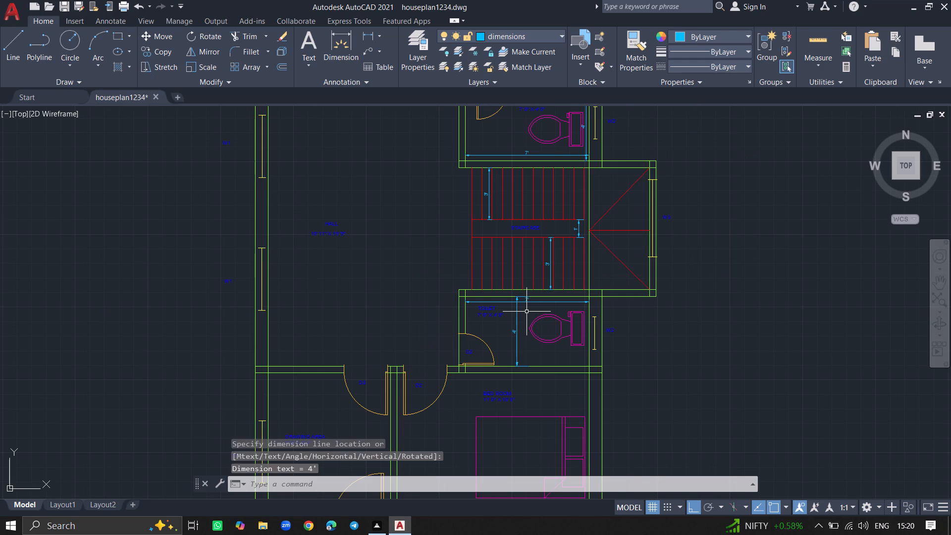
scroll(530, 375, "down", 3, "ctrl")
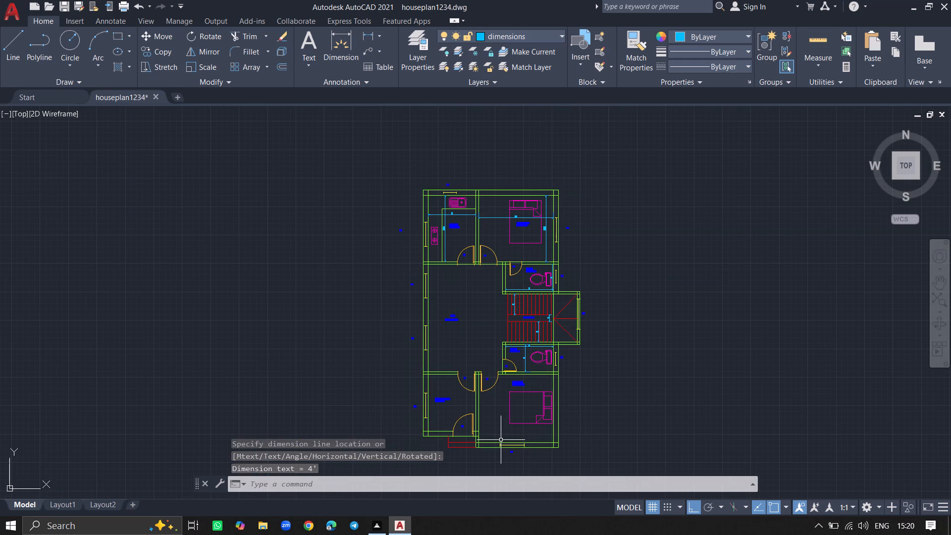
scroll(501, 440, "up", 4, "ctrl")
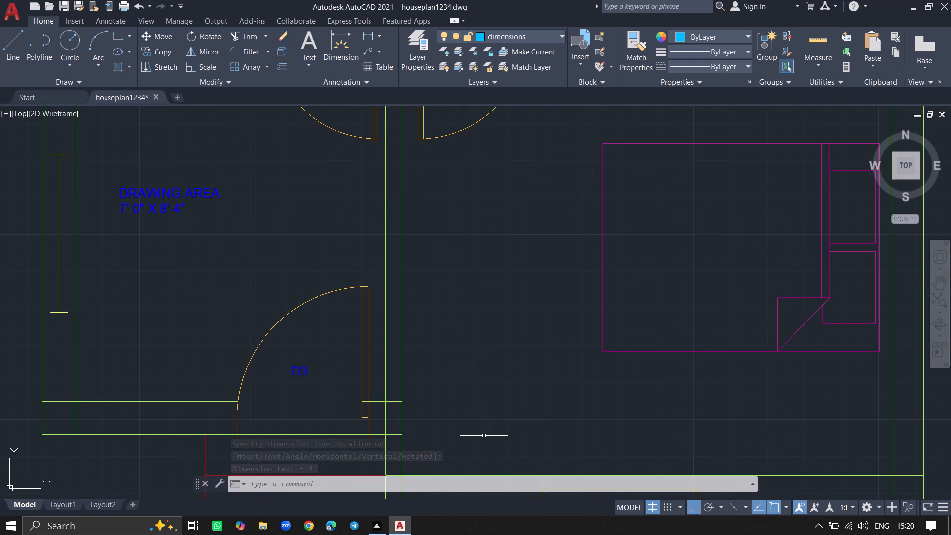
type("DIMLINR")
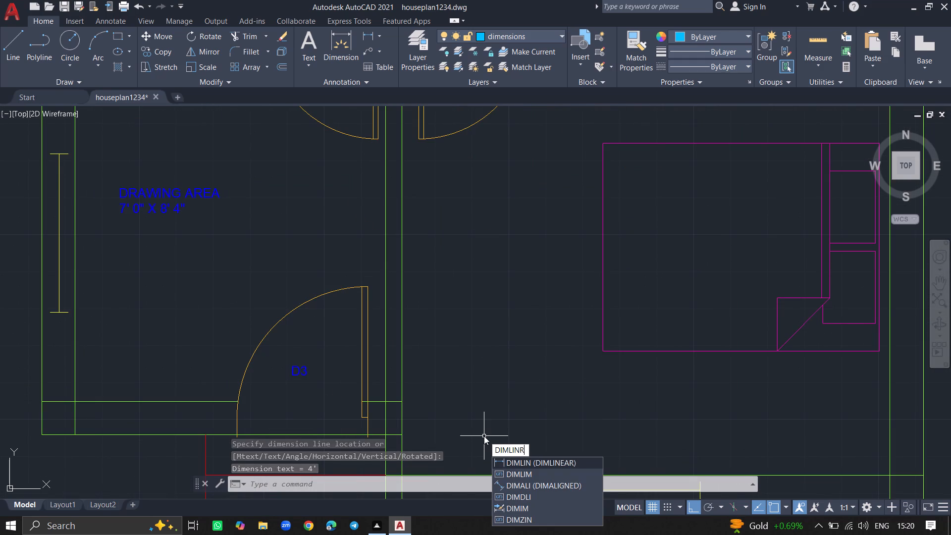
left_click(508, 459)
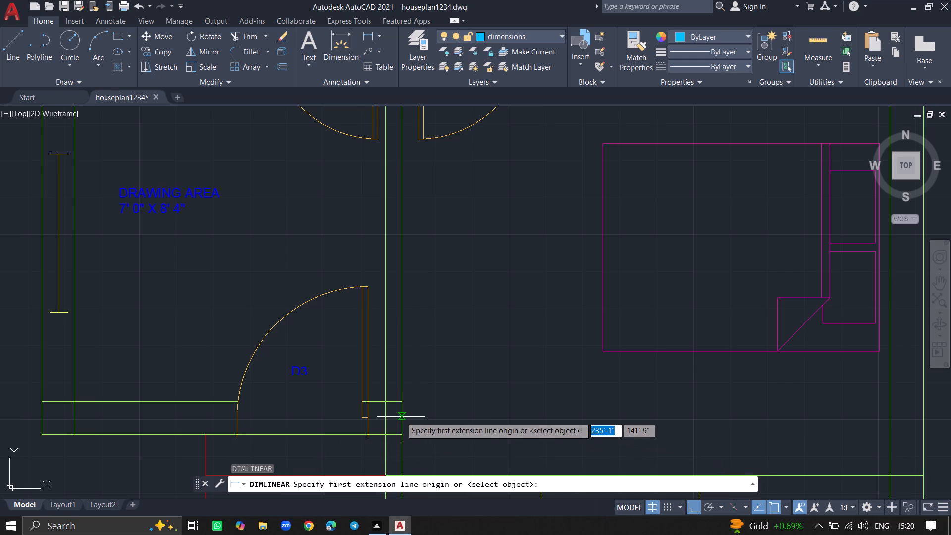
left_click(401, 417)
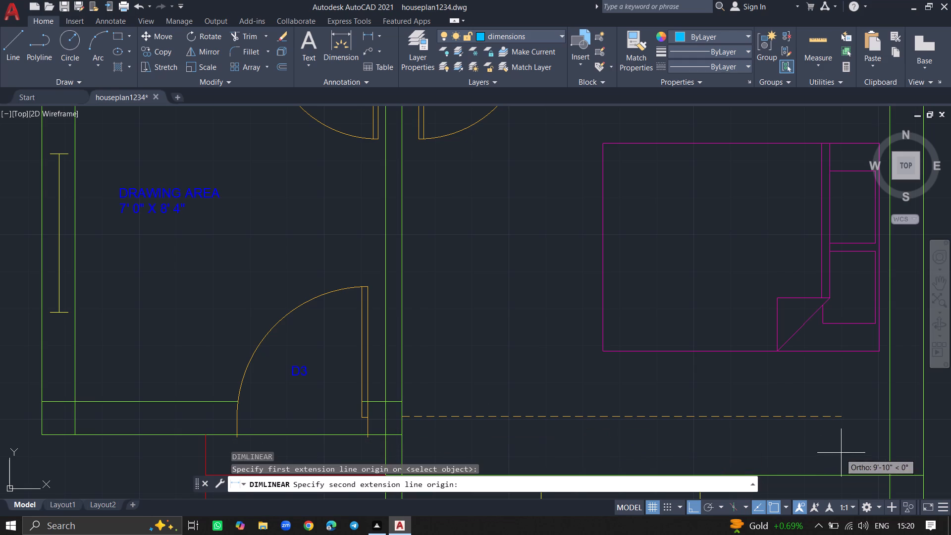
left_click(892, 420)
left_click(892, 405)
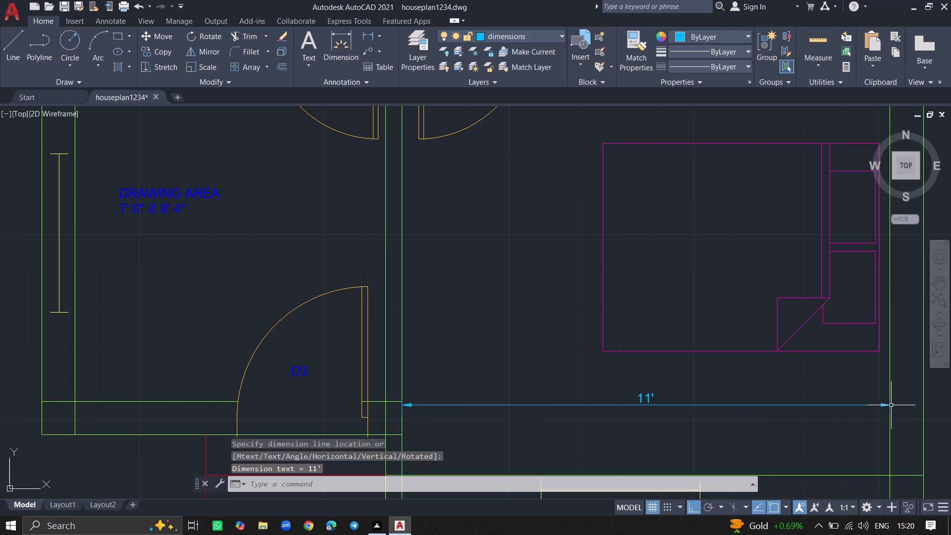
Add a vertical linear dimension between the upper and lower inner wall faces of the same bedroom, between its door and the bed.
scroll(823, 394, "down", 3, "ctrl")
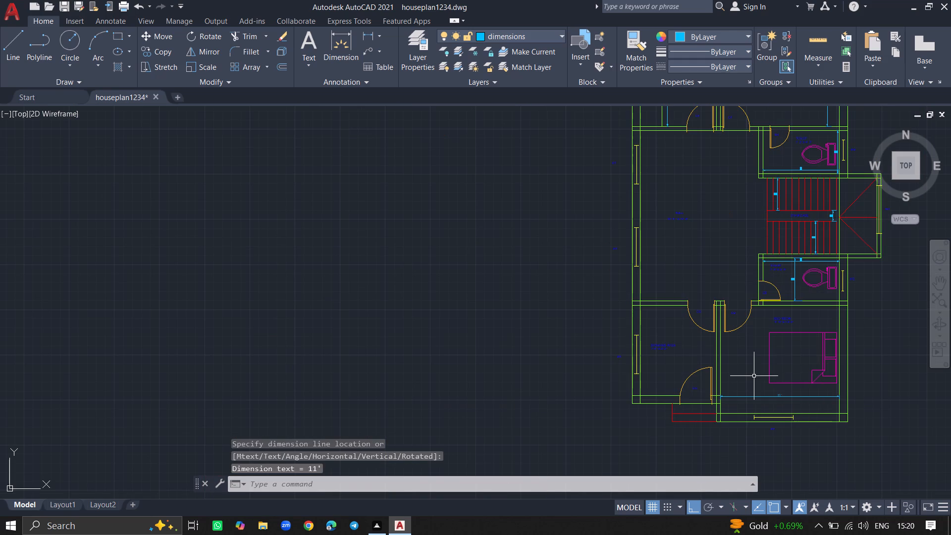
scroll(754, 376, "up", 2, "ctrl")
type("DIMLINEAR")
key("Return")
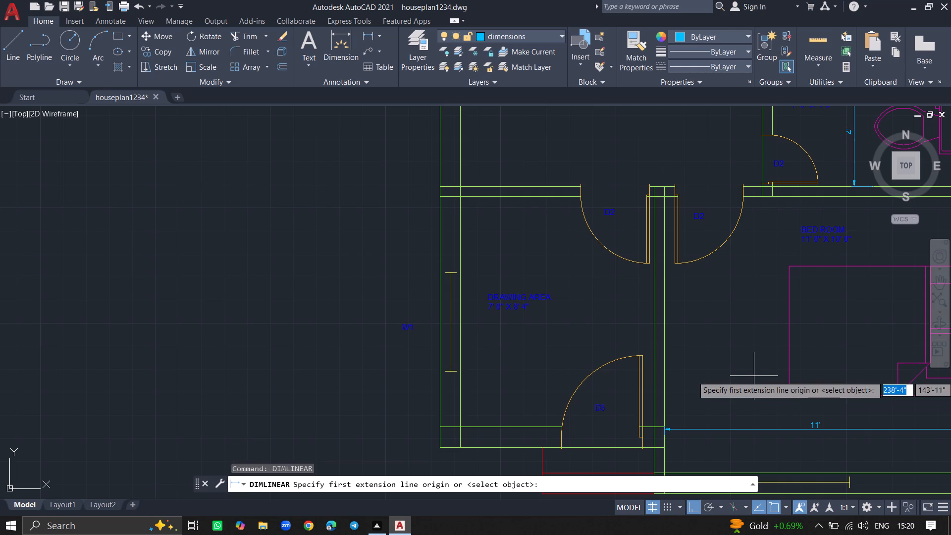
left_click(764, 199)
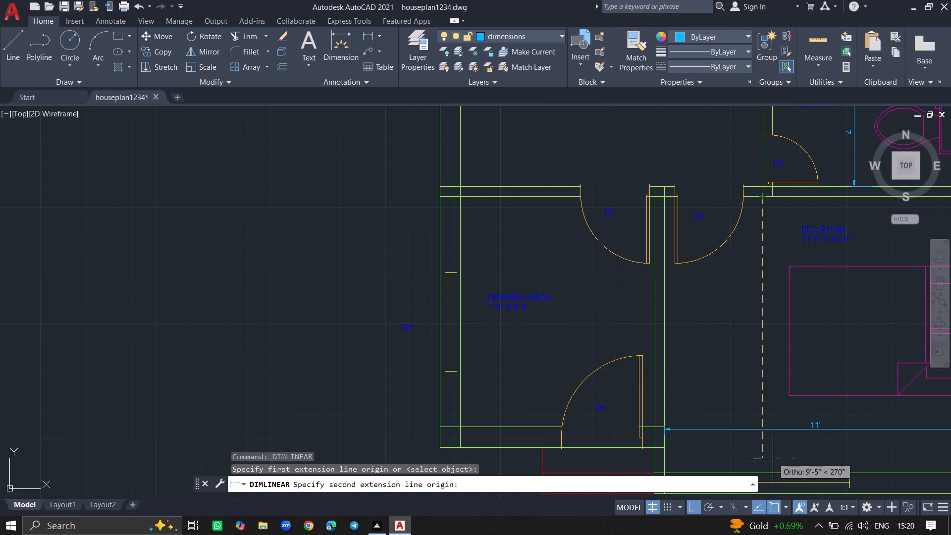
left_click(763, 472)
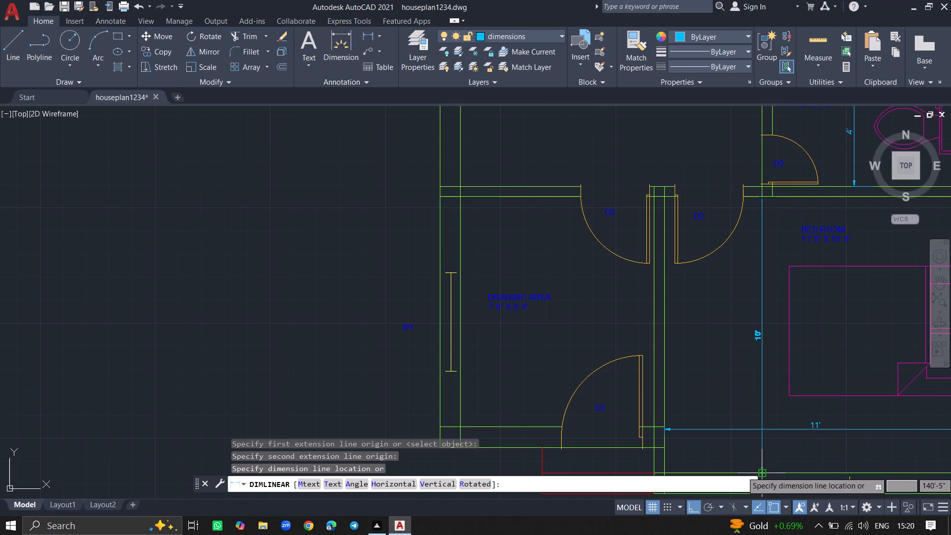
left_click(737, 479)
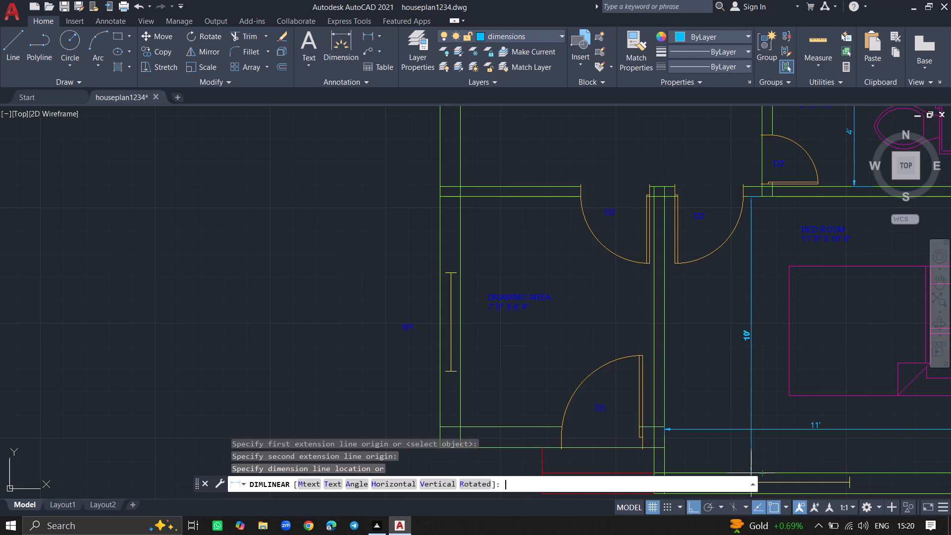
left_click(751, 450)
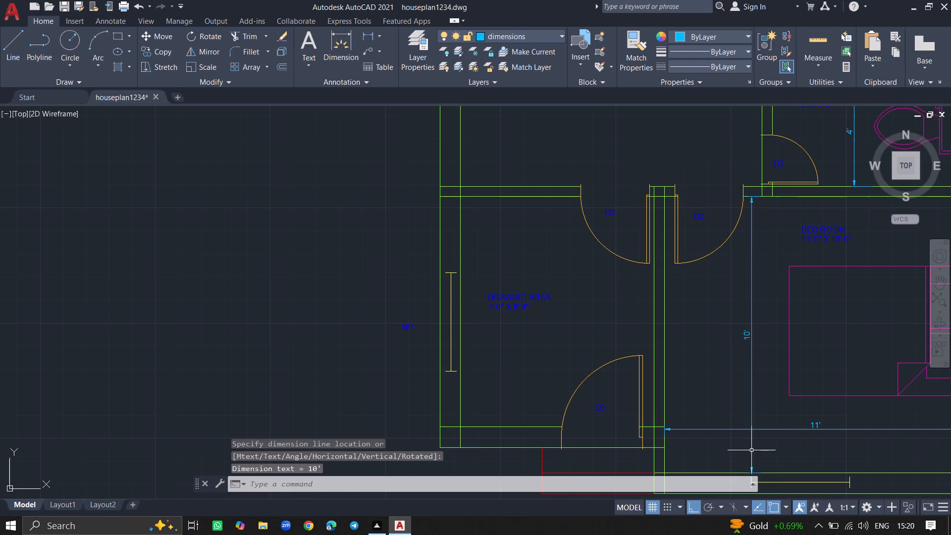
Add a horizontal linear dimension between the inner side wall faces of the drawing area, just below its DRAWING AREA label.
scroll(823, 246, "up", 6, "ctrl")
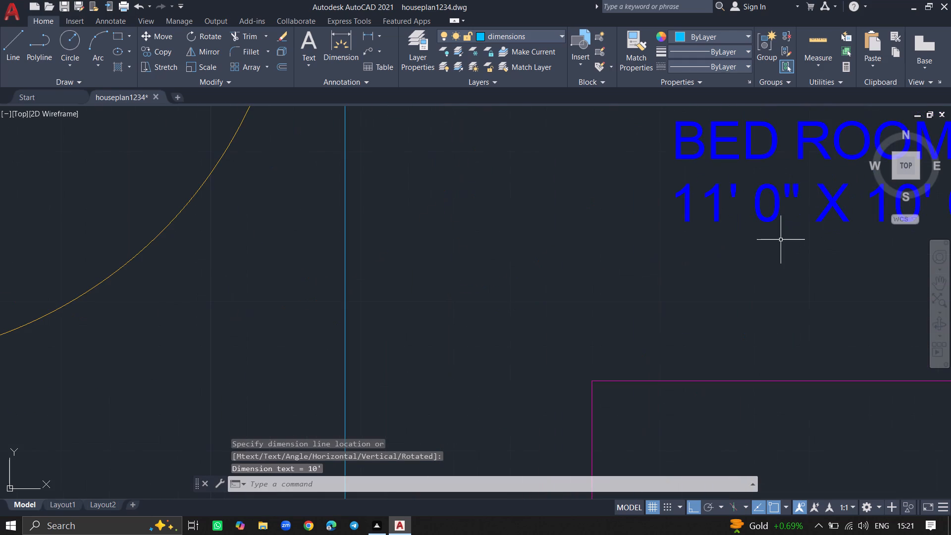
scroll(780, 240, "down", 8, "ctrl")
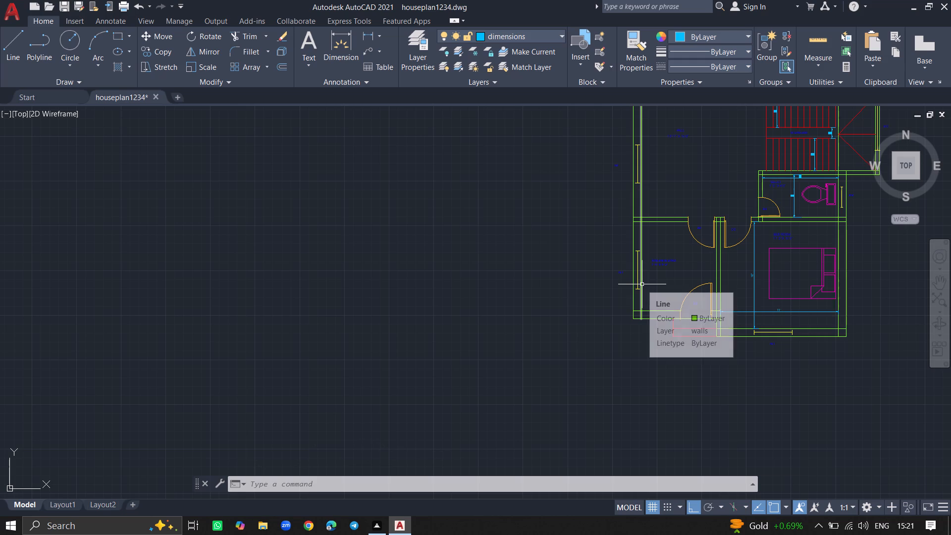
type("DIMLIN")
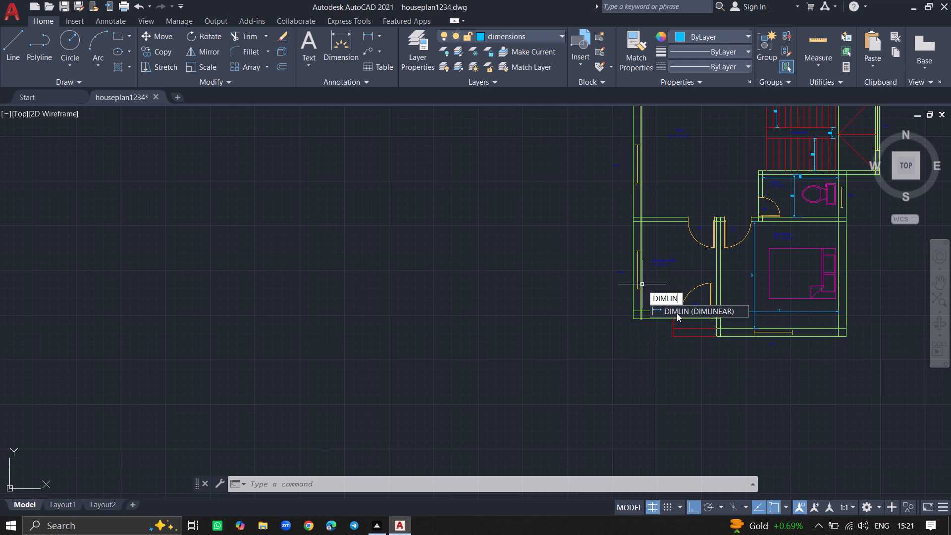
left_click(677, 312)
scroll(663, 294, "up", 6, "ctrl")
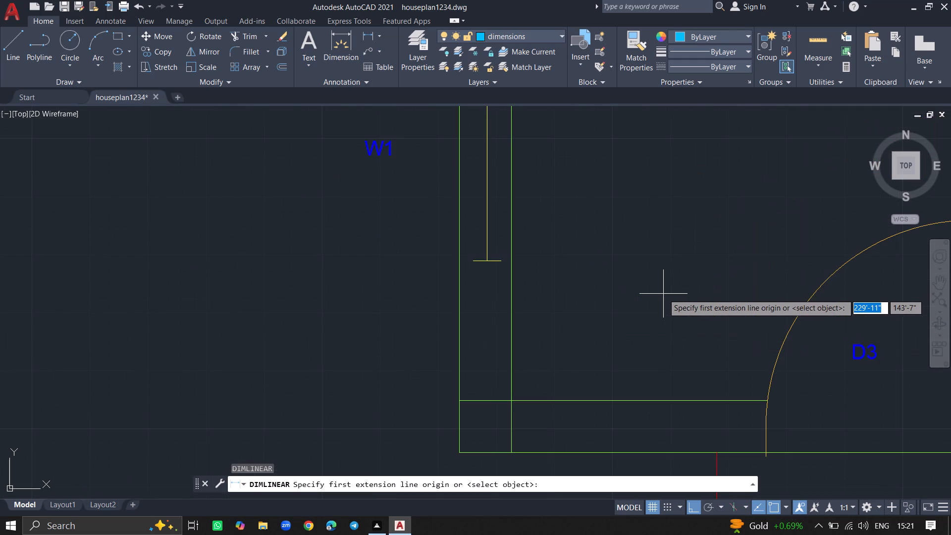
scroll(565, 222, "down", 1, "ctrl")
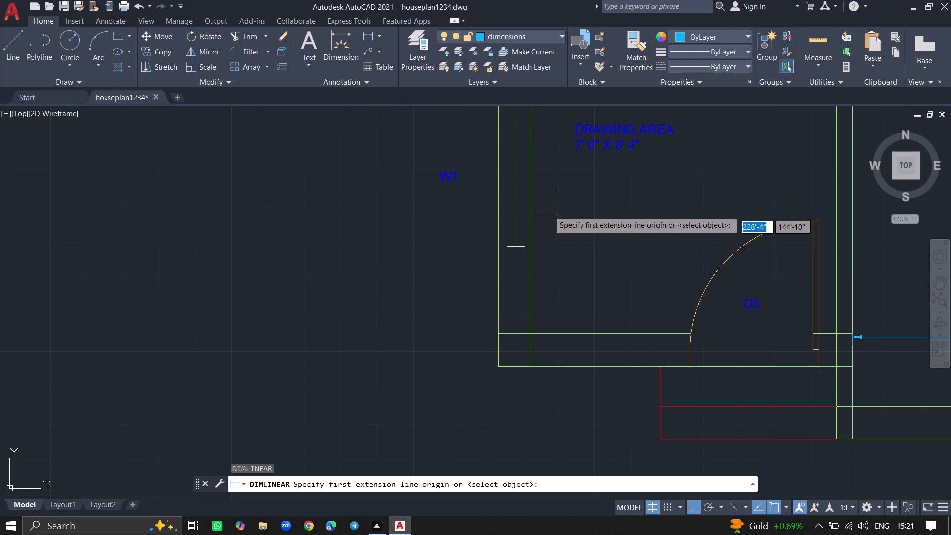
left_click(531, 193)
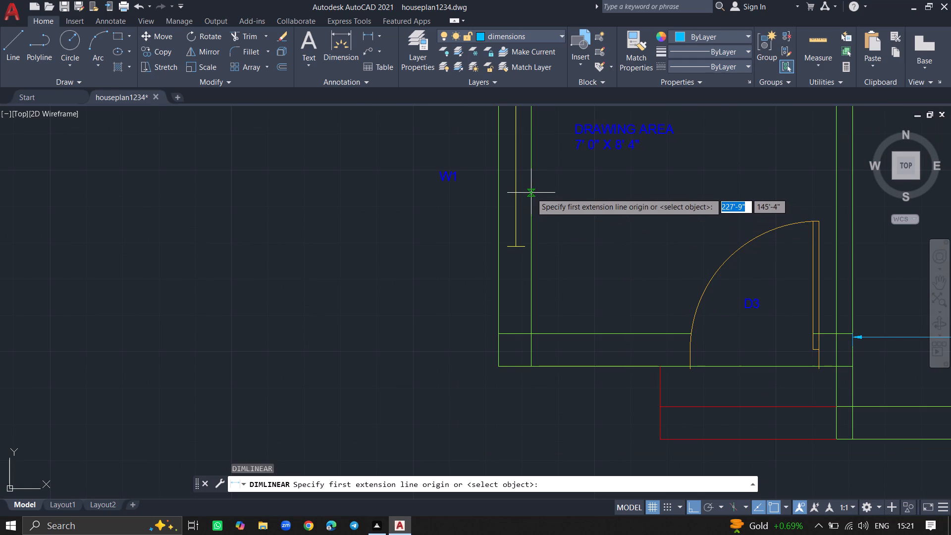
left_click(837, 192)
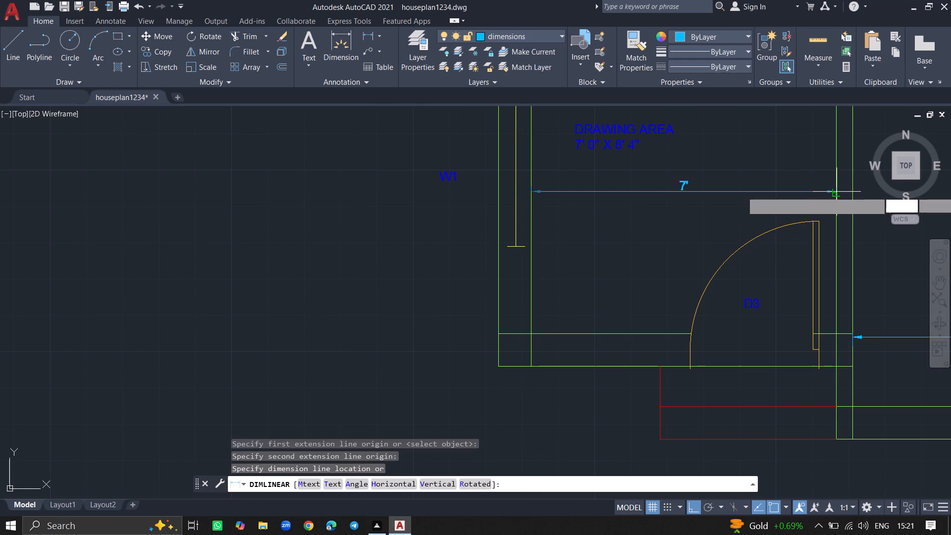
left_click(835, 178)
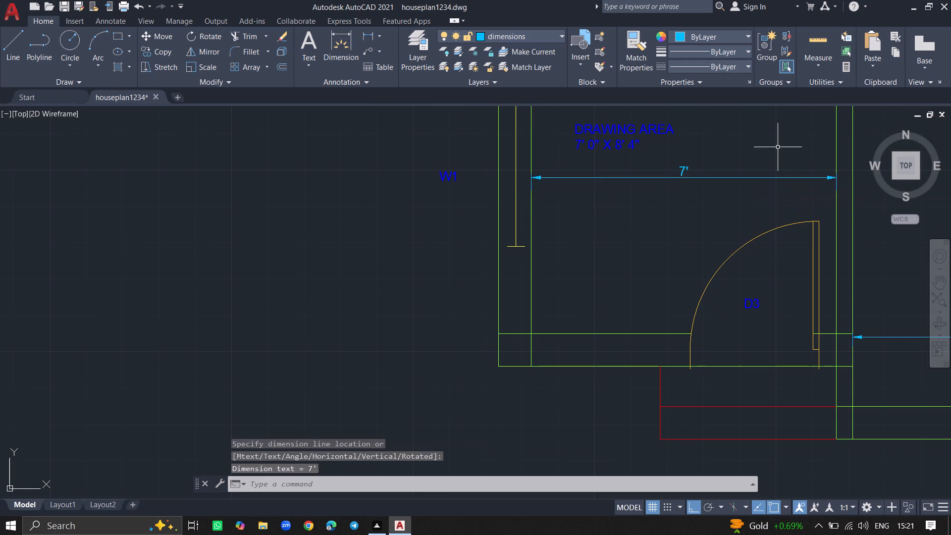
Add a vertical linear dimension between the upper and lower inner wall faces of the drawing area, between the W1 window wall and the room label.
scroll(778, 147, "down", 4, "ctrl")
scroll(754, 123, "up", 5, "ctrl")
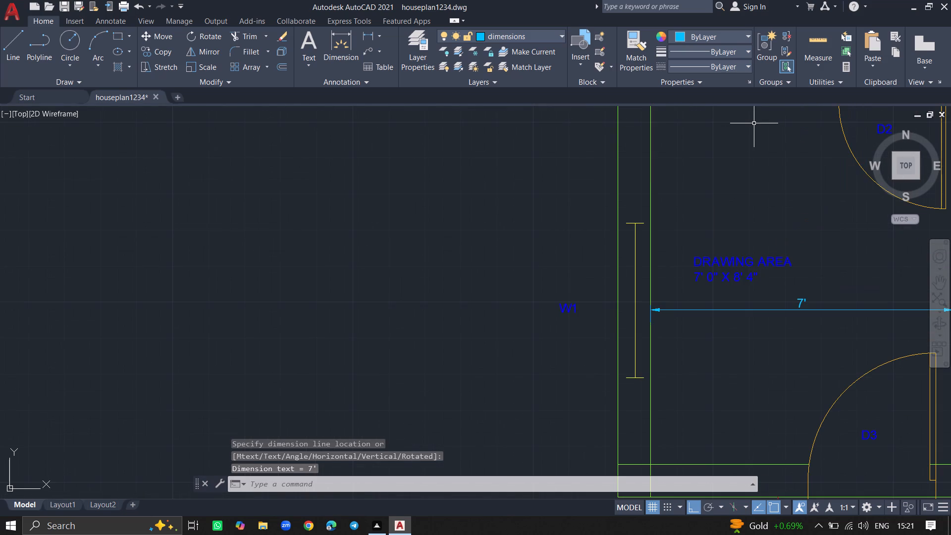
scroll(651, 182, "down", 4, "ctrl")
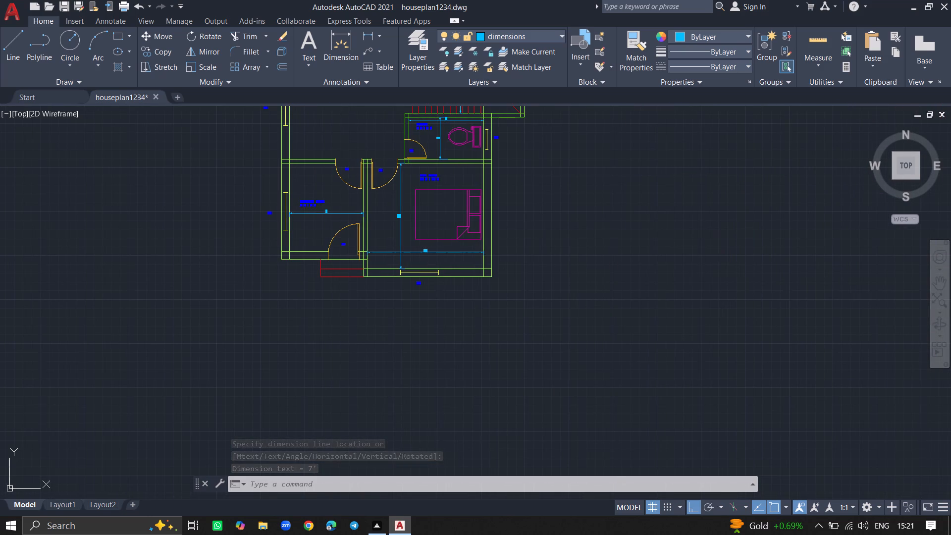
scroll(291, 172, "up", 1, "ctrl")
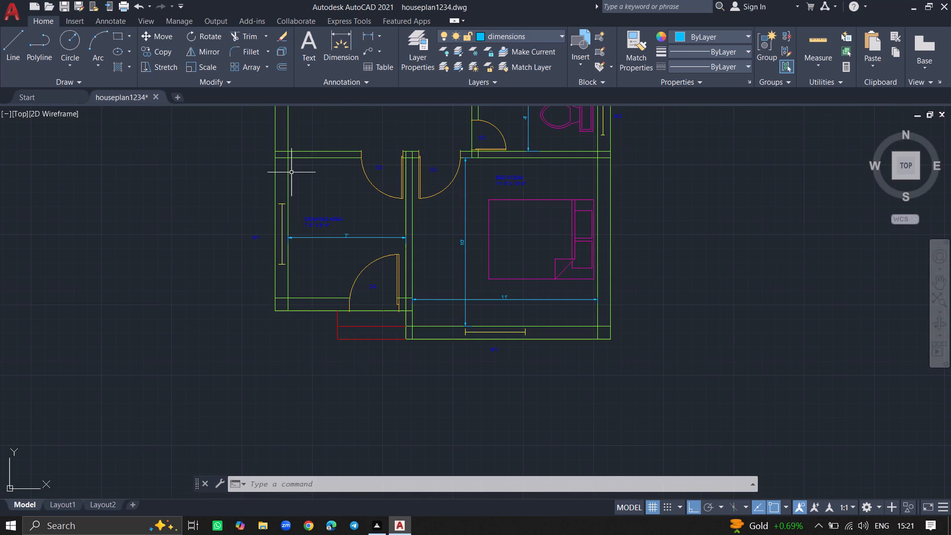
type("DIMLINEAR")
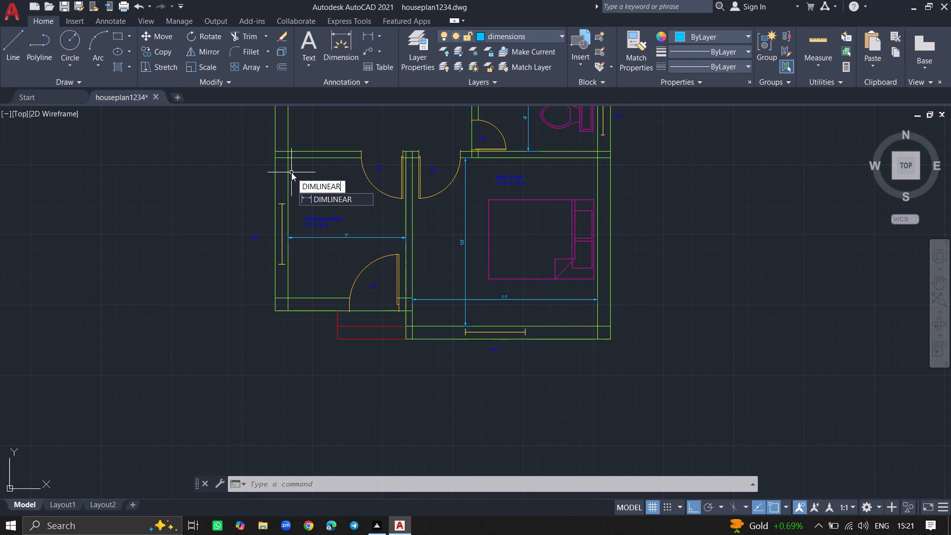
key("Return")
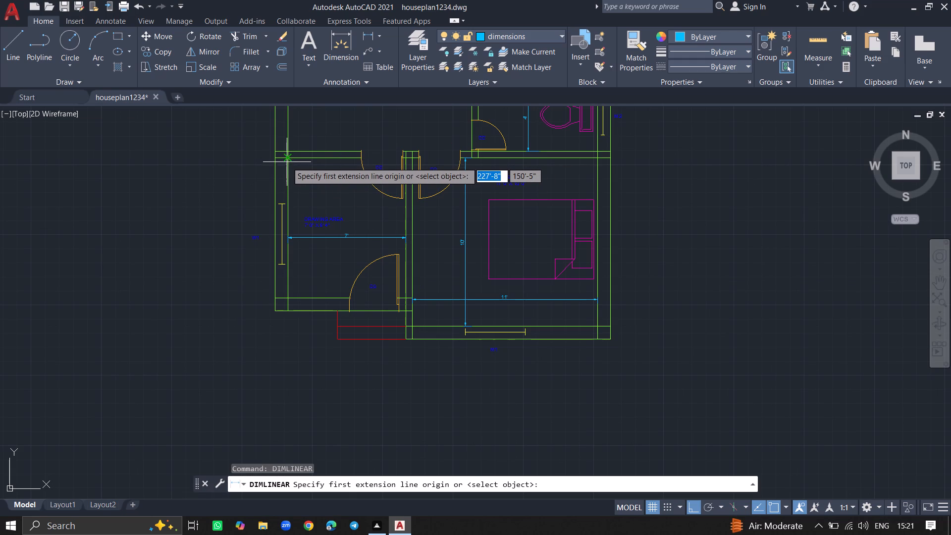
scroll(288, 160, "up", 3, "ctrl")
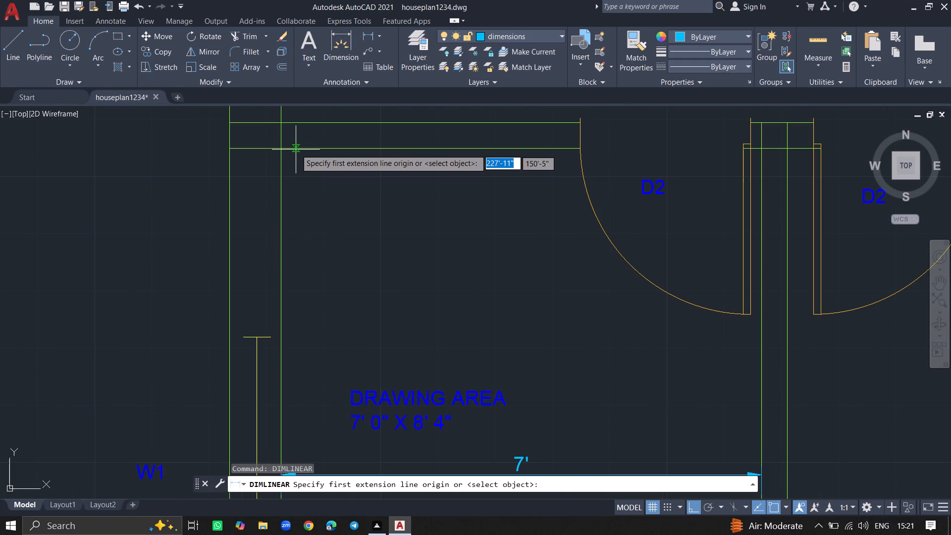
left_click(296, 149)
scroll(294, 241, "down", 3, "ctrl")
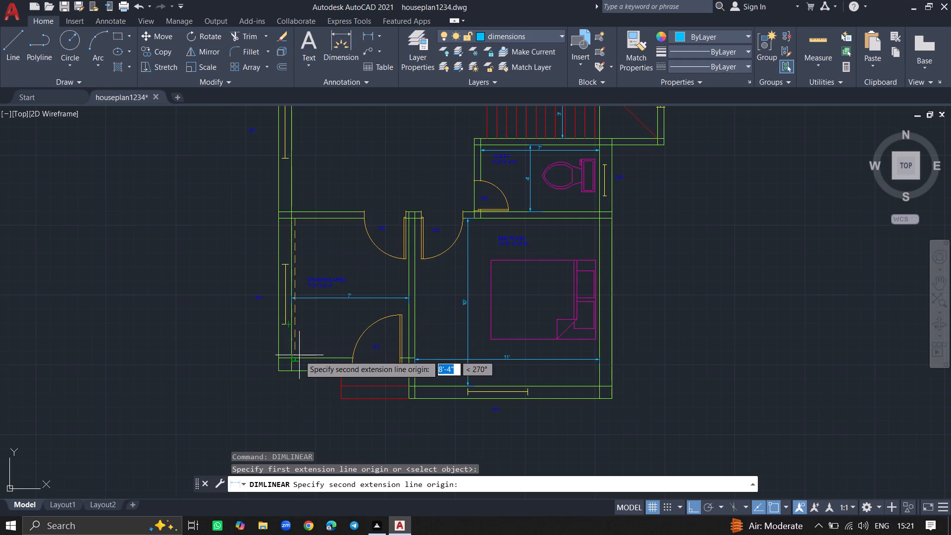
scroll(299, 355, "up", 2, "ctrl")
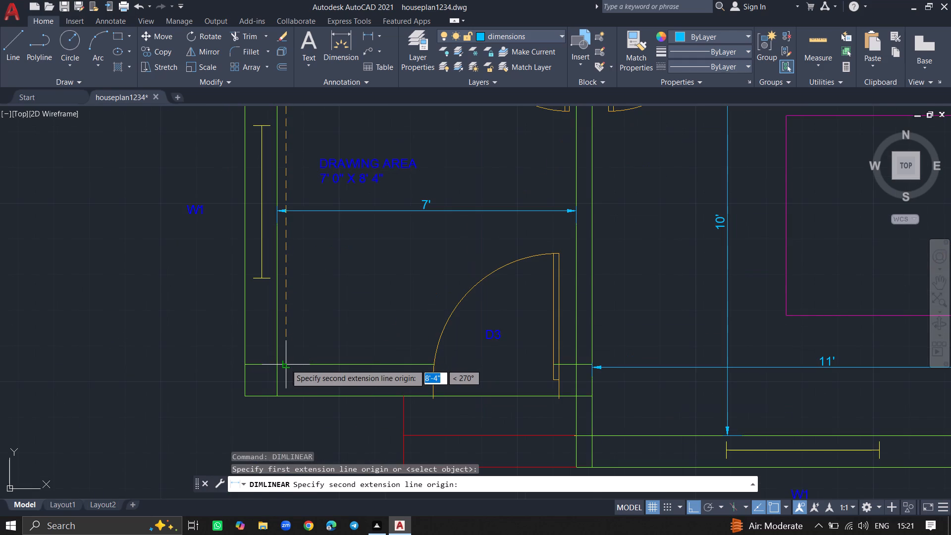
left_click(286, 364)
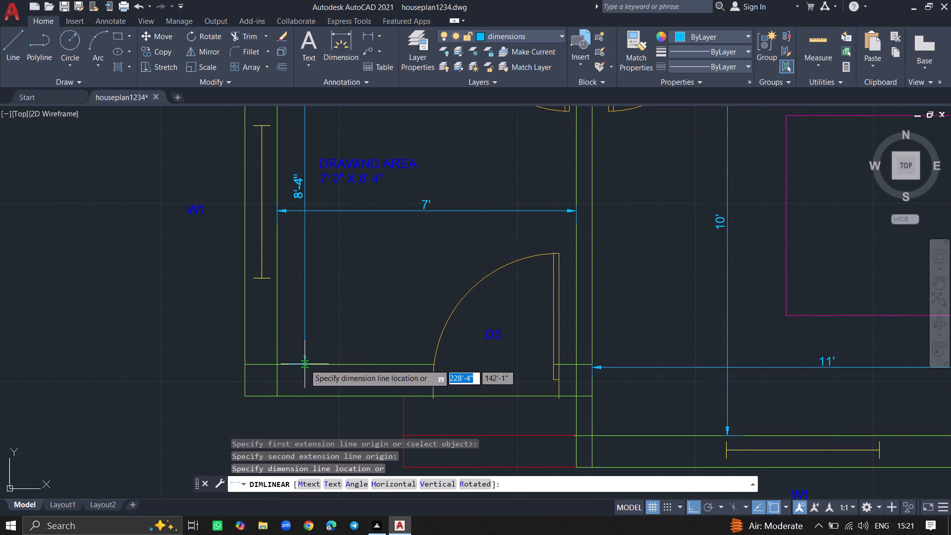
left_click(305, 364)
Add a vertical linear dimension between the upper and lower inner wall faces of the hall, between its window wall and the room label.
scroll(361, 323, "down", 2, "ctrl")
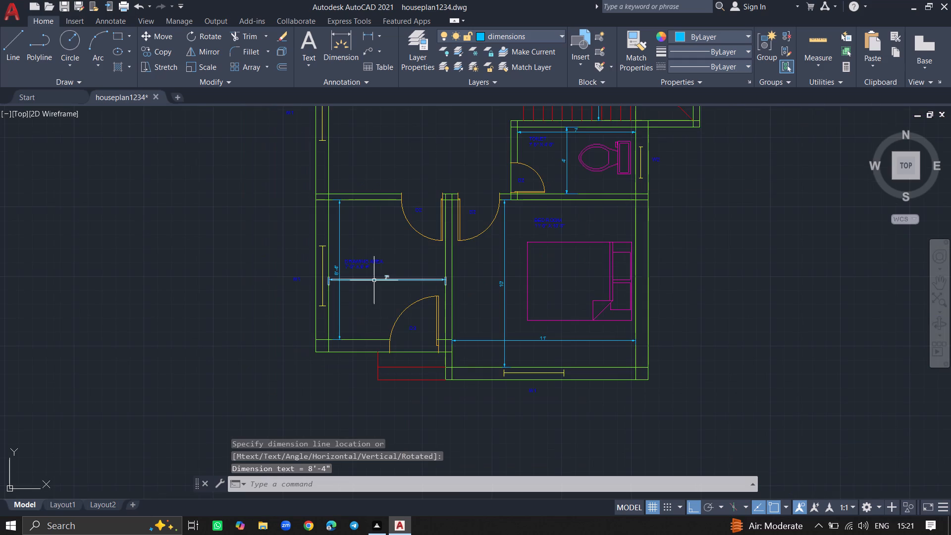
scroll(374, 280, "down", 3, "ctrl")
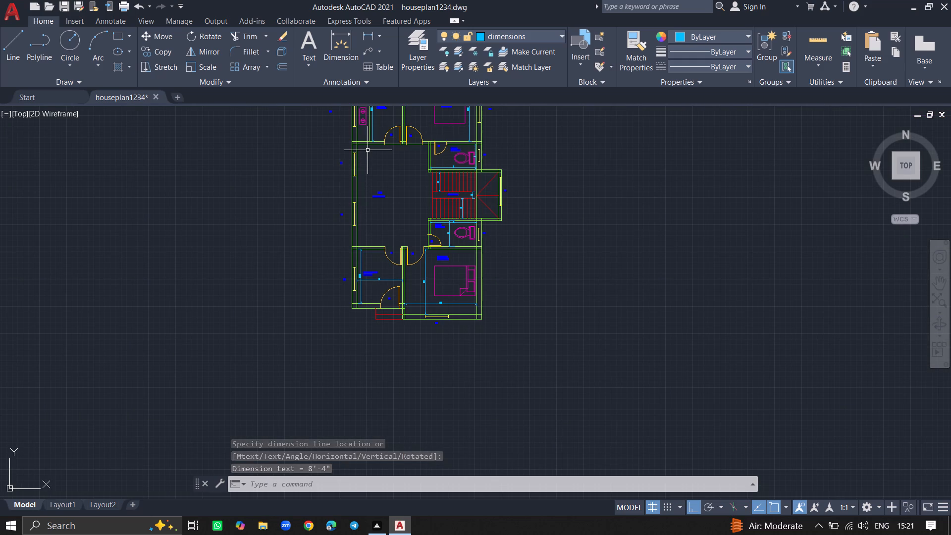
type("DIMLINEAR")
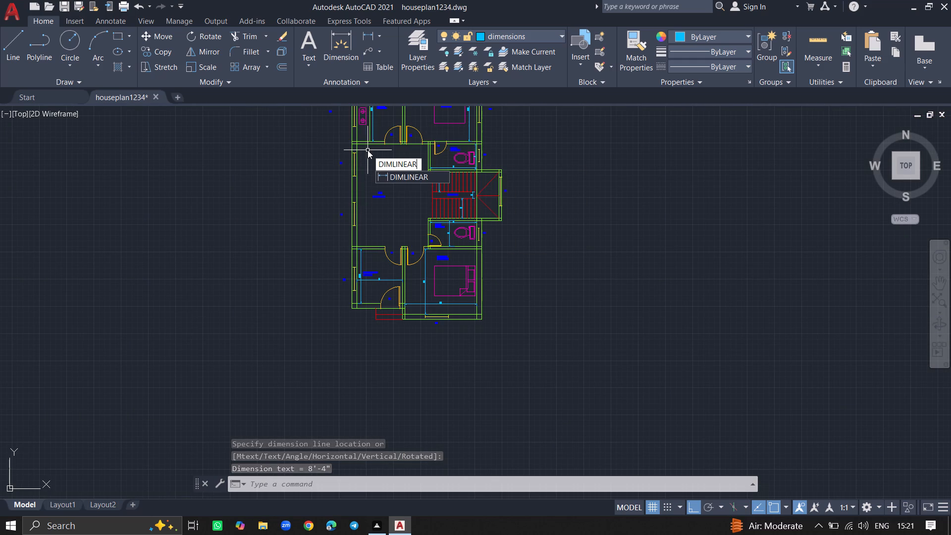
key("Return")
scroll(368, 150, "up", 2, "ctrl")
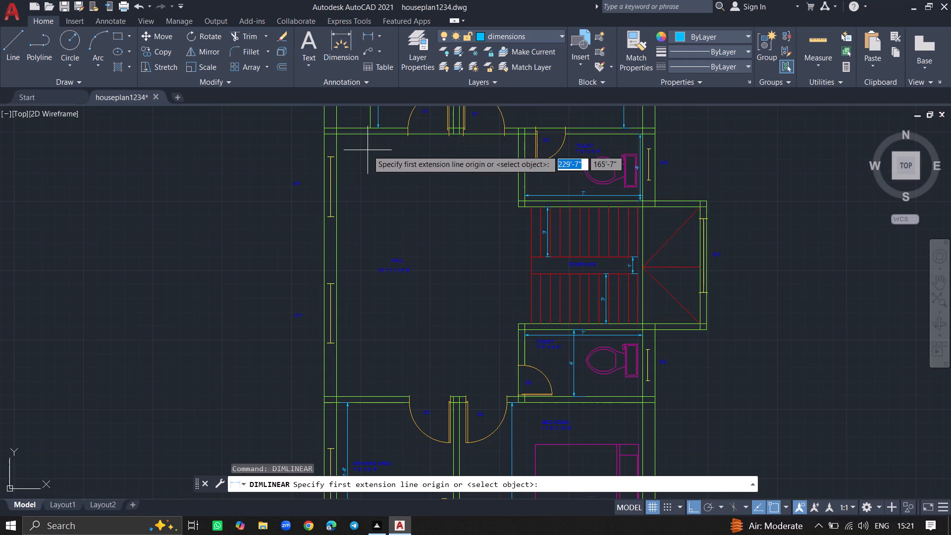
scroll(361, 132, "up", 4, "ctrl")
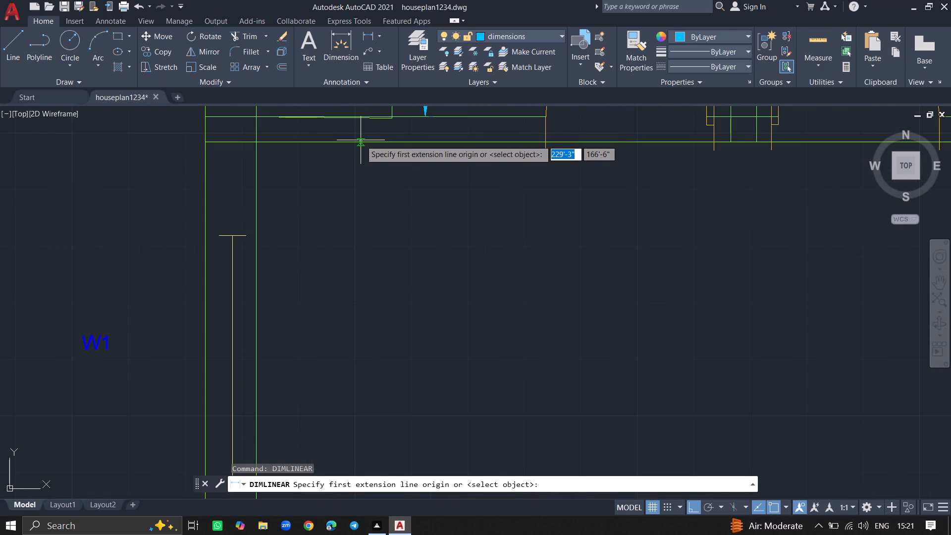
left_click(361, 142)
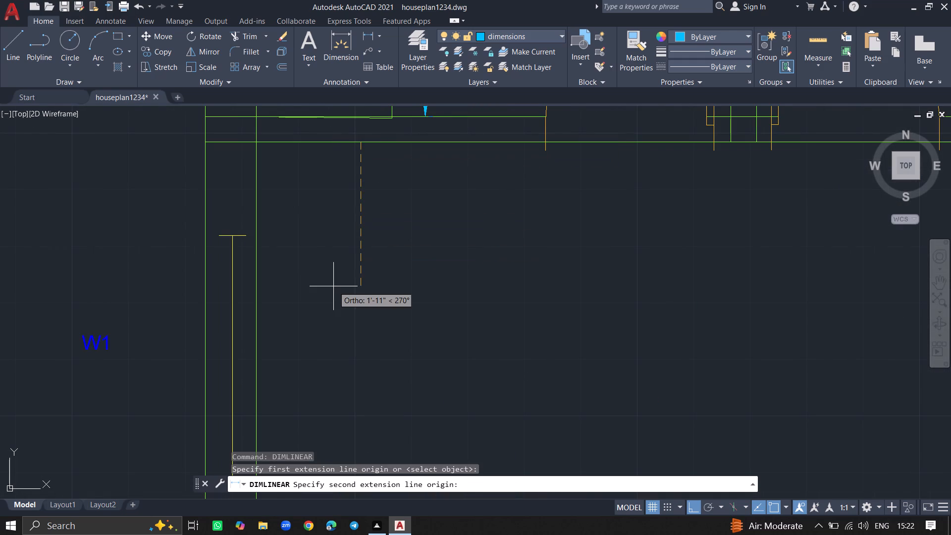
scroll(333, 286, "down", 6, "ctrl")
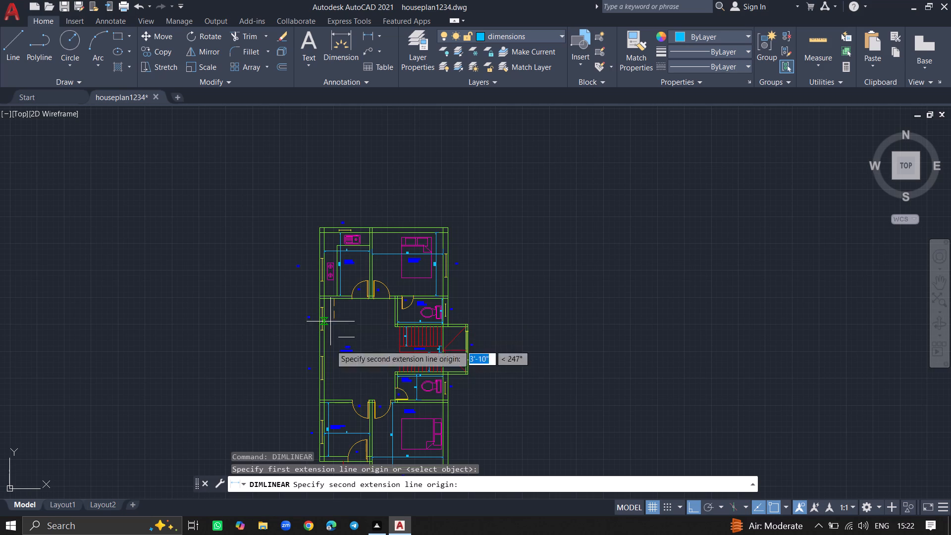
scroll(334, 404, "up", 2, "ctrl")
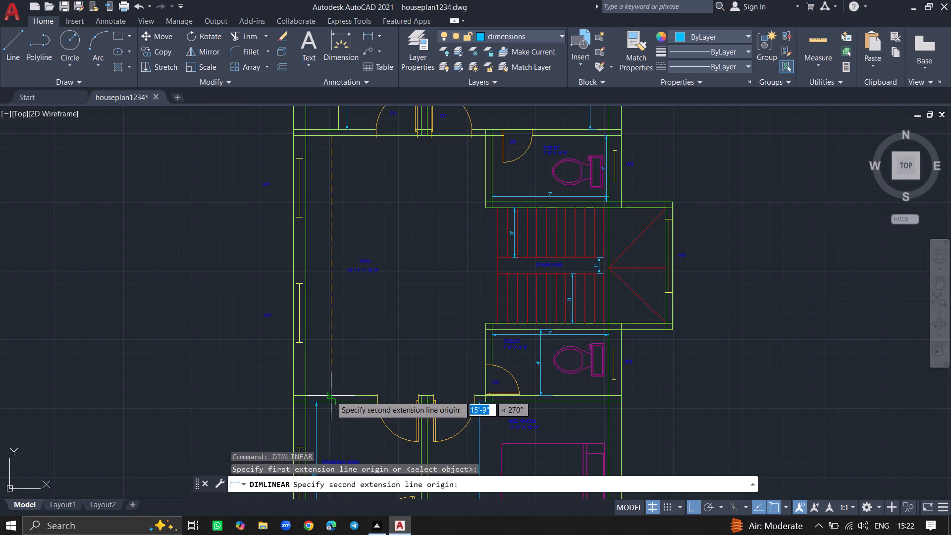
scroll(331, 396, "up", 4, "ctrl")
left_click(326, 397)
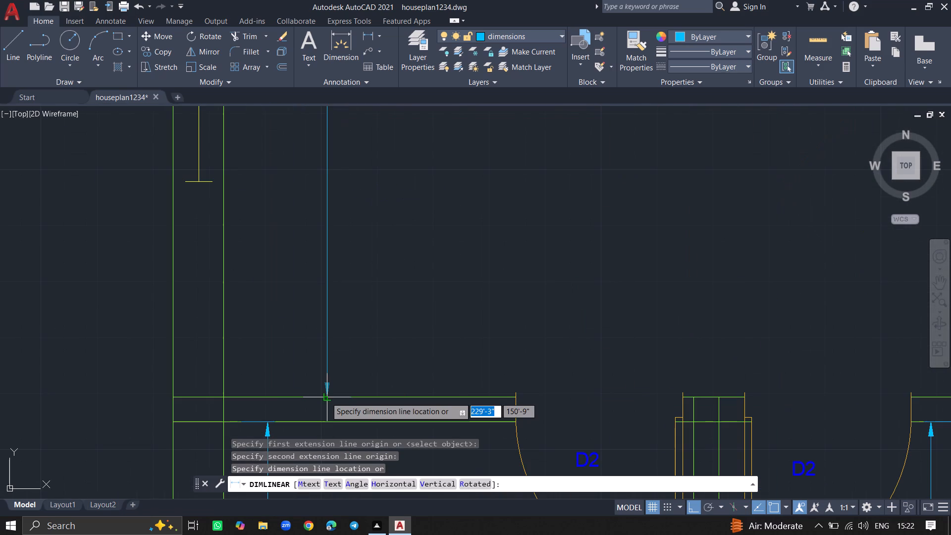
left_click(310, 397)
Add a horizontal linear dimension between the inner side wall faces of the hall, just below the kitchen wall.
scroll(399, 332, "down", 2, "ctrl")
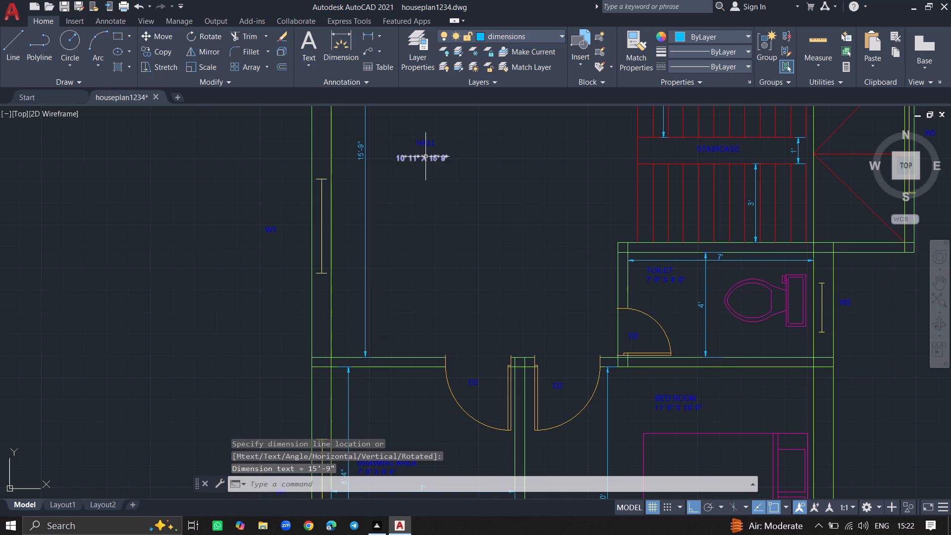
scroll(425, 157, "up", 4, "ctrl")
scroll(425, 157, "down", 7, "ctrl")
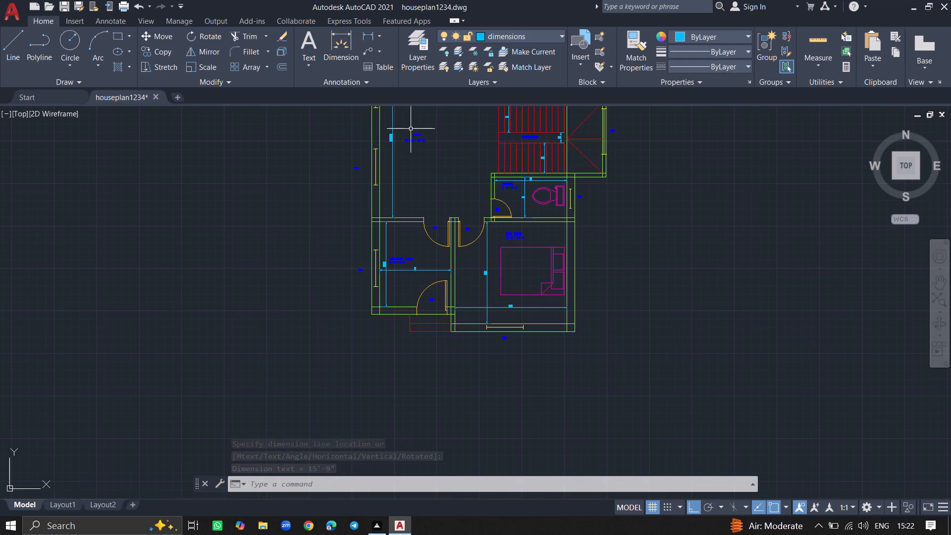
scroll(408, 110, "down", 5, "ctrl")
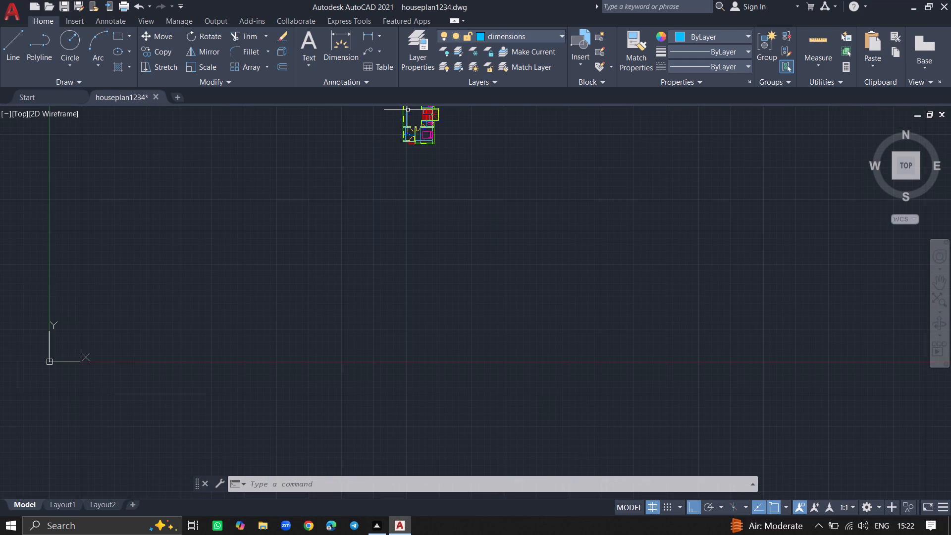
scroll(408, 107, "down", 10, "ctrl")
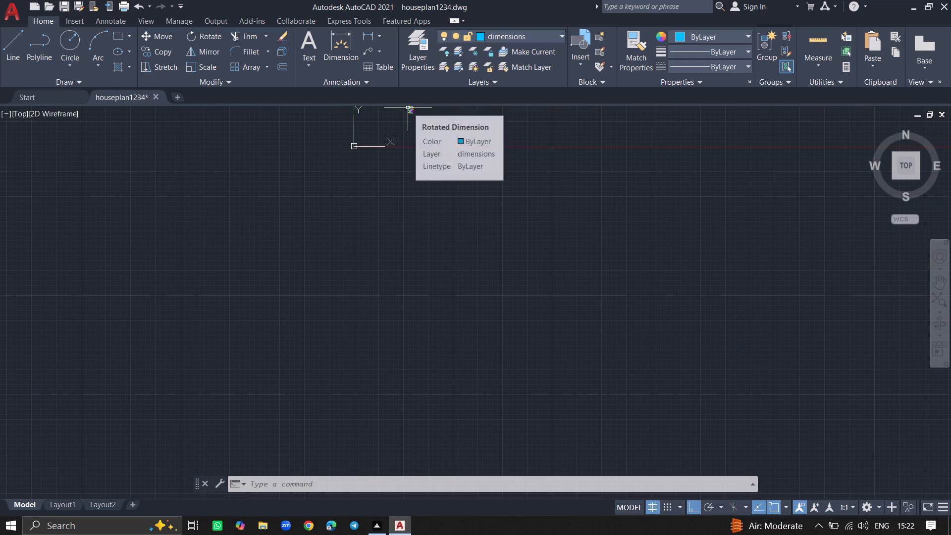
key("z")
key("Return")
key("e")
key("Return")
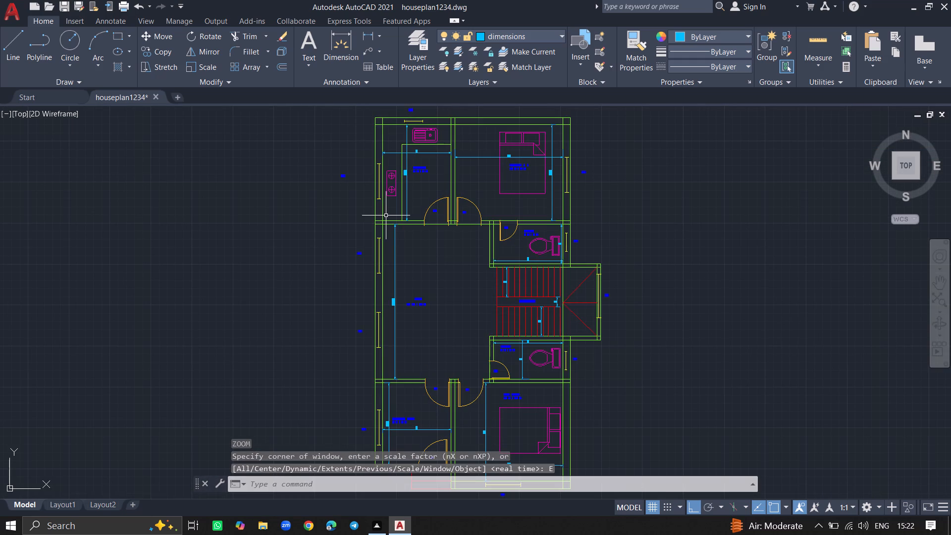
type("DIMLI")
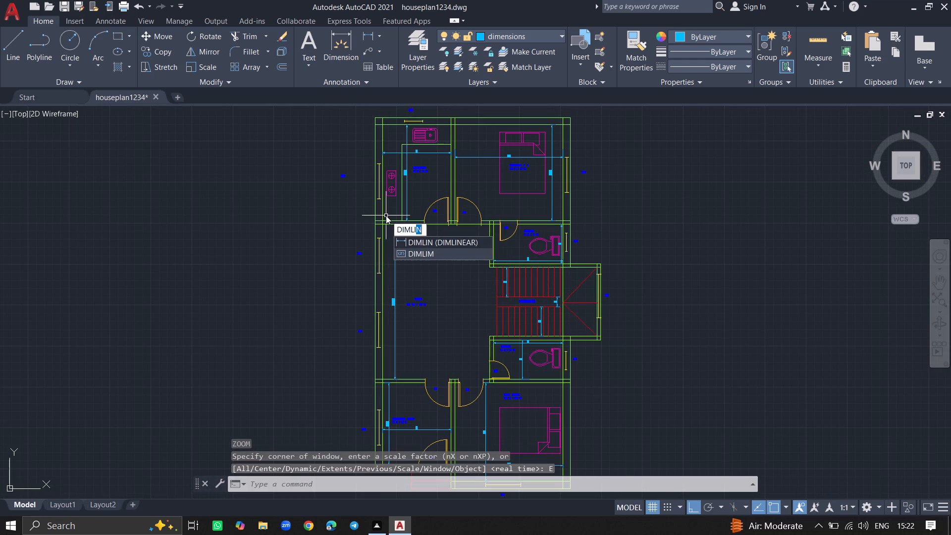
left_click(416, 240)
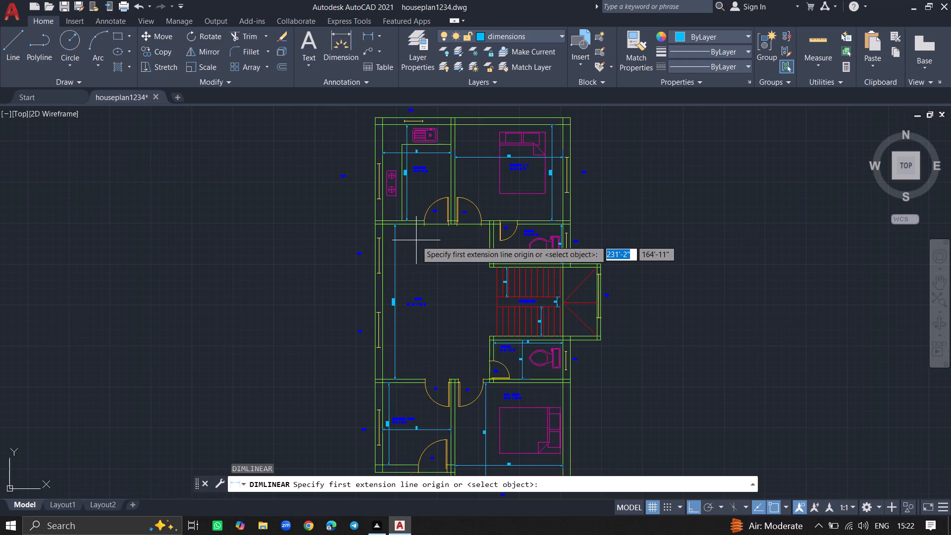
scroll(384, 242, "up", 4, "ctrl")
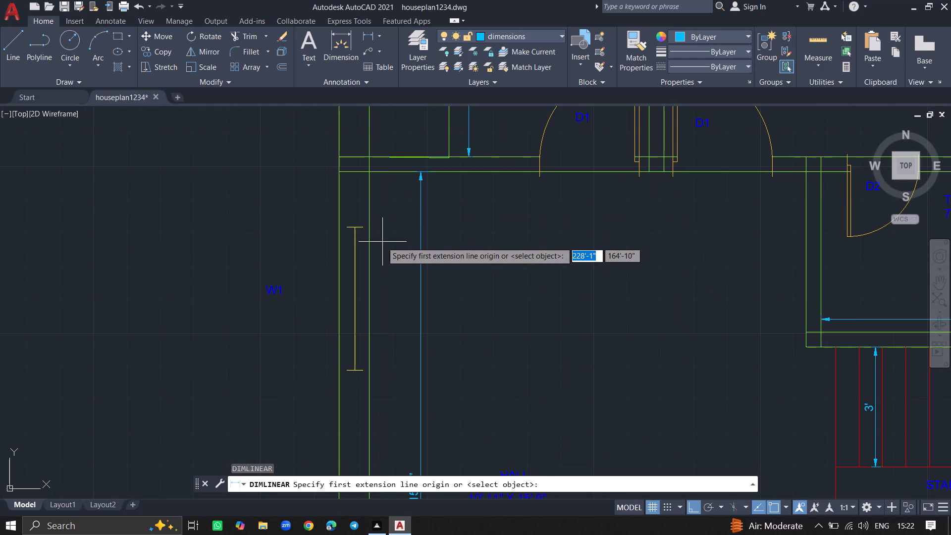
left_click(369, 243)
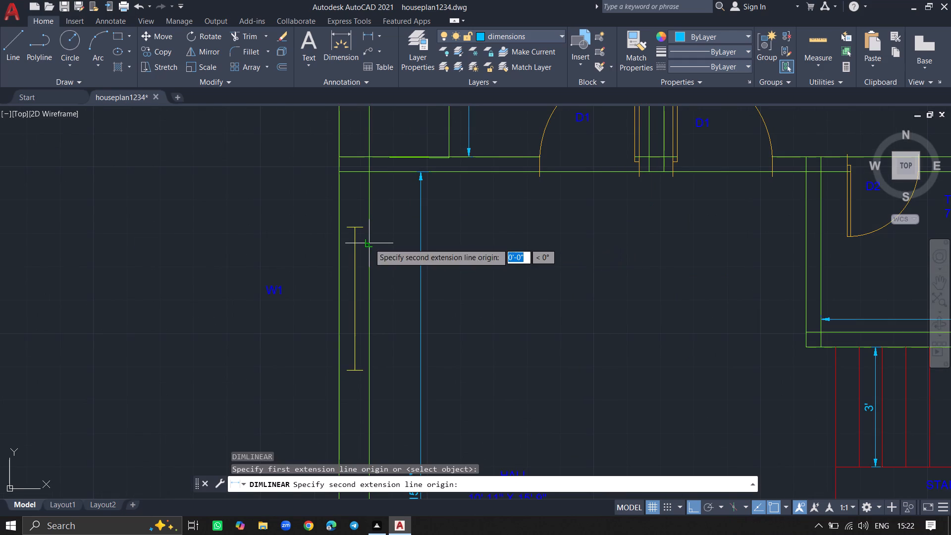
left_click(807, 246)
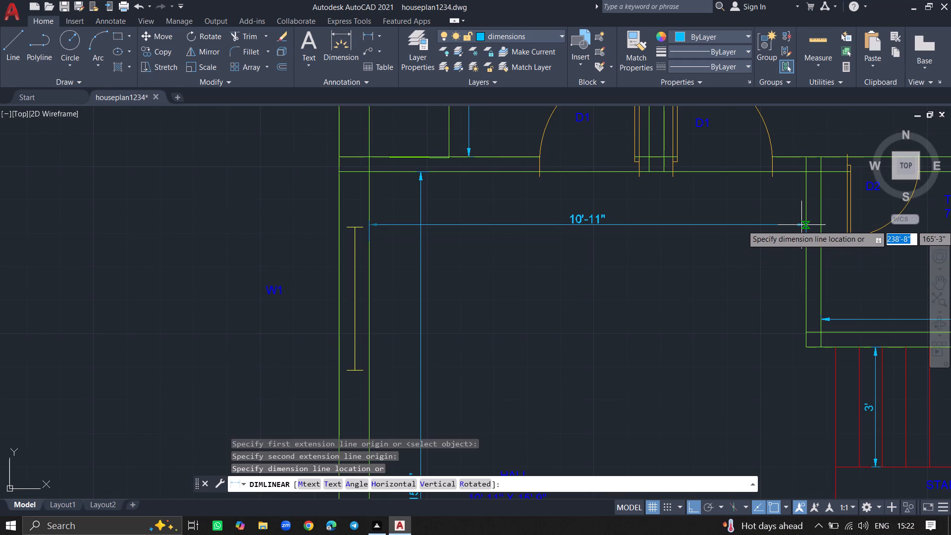
left_click(801, 225)
Set the text height of the ISO-25 dimension style to 5" and make that style current.
scroll(709, 347, "down", 4, "ctrl")
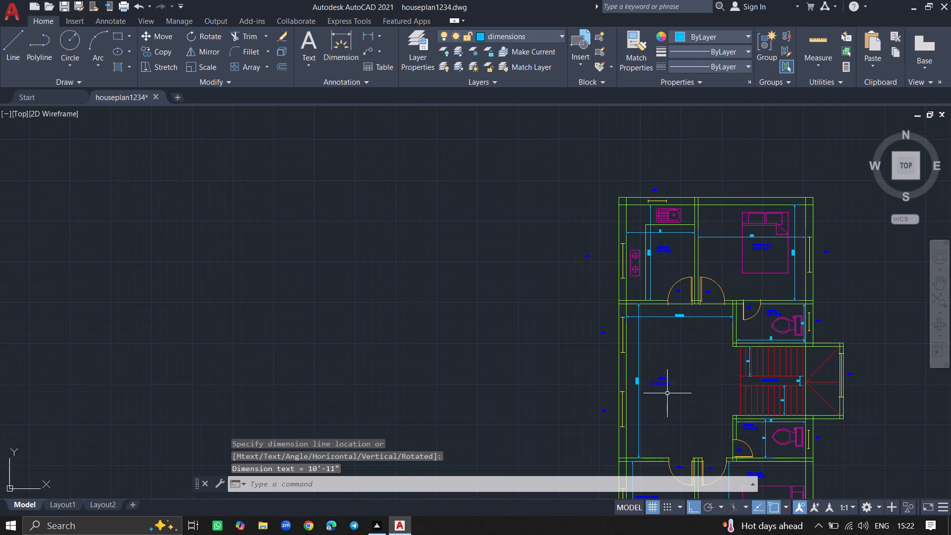
scroll(665, 393, "up", 6, "ctrl")
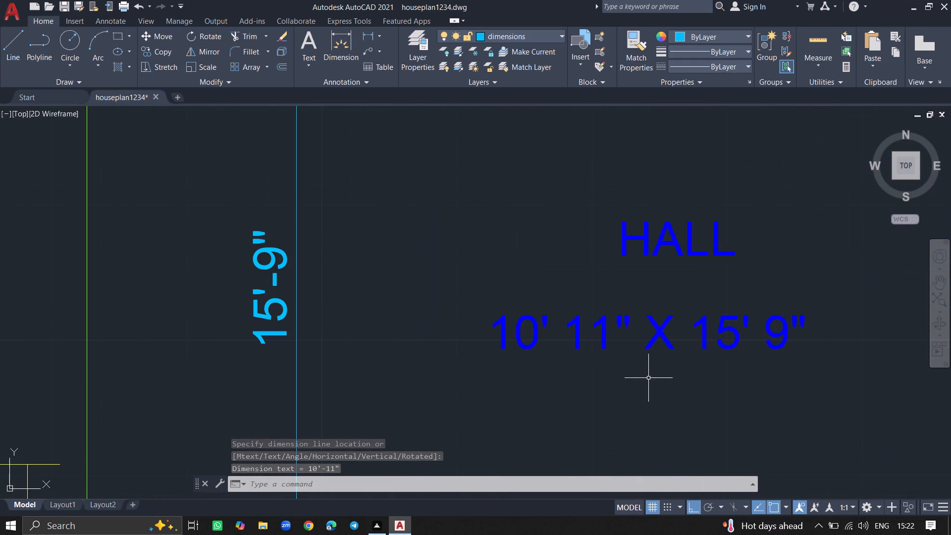
scroll(648, 378, "down", 4, "ctrl")
scroll(660, 304, "down", 6, "ctrl")
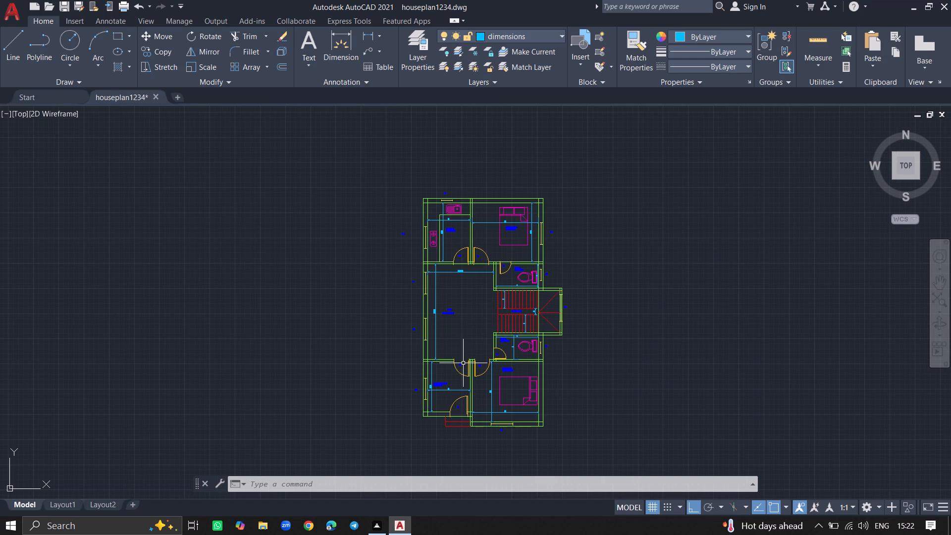
scroll(468, 392, "up", 1, "ctrl")
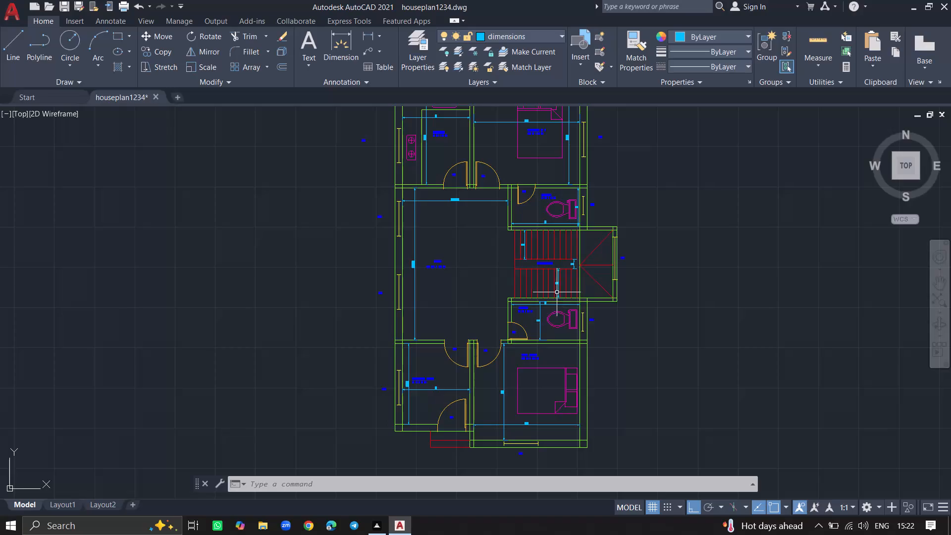
scroll(639, 243, "down", 3, "ctrl")
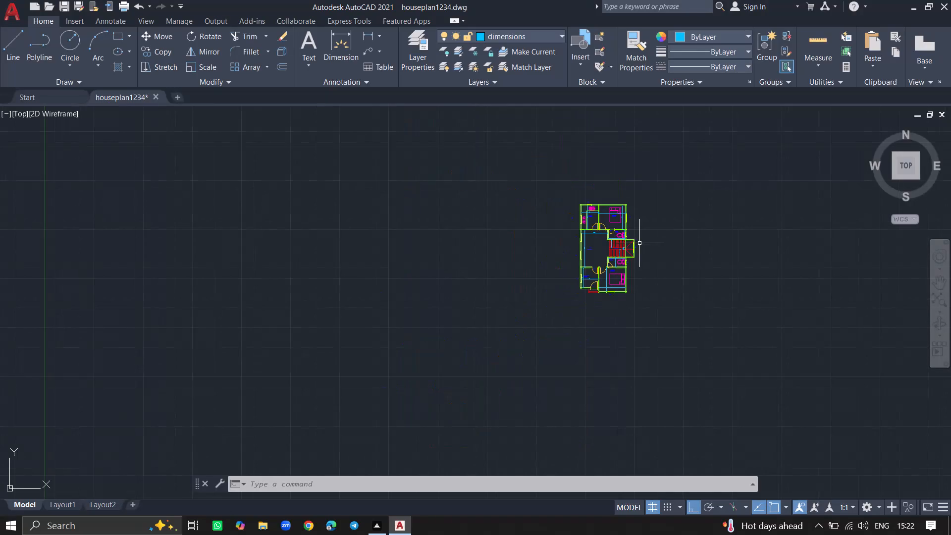
left_click(657, 189)
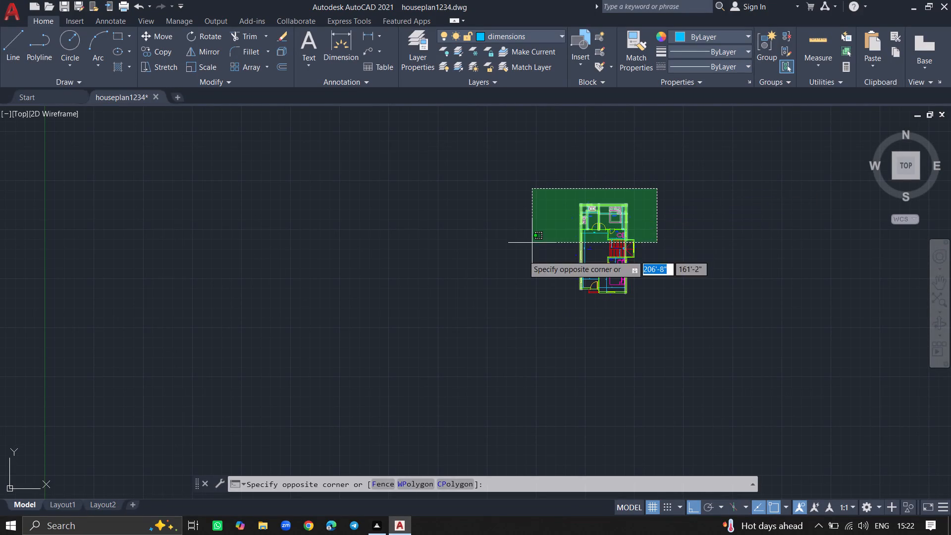
left_click(509, 348)
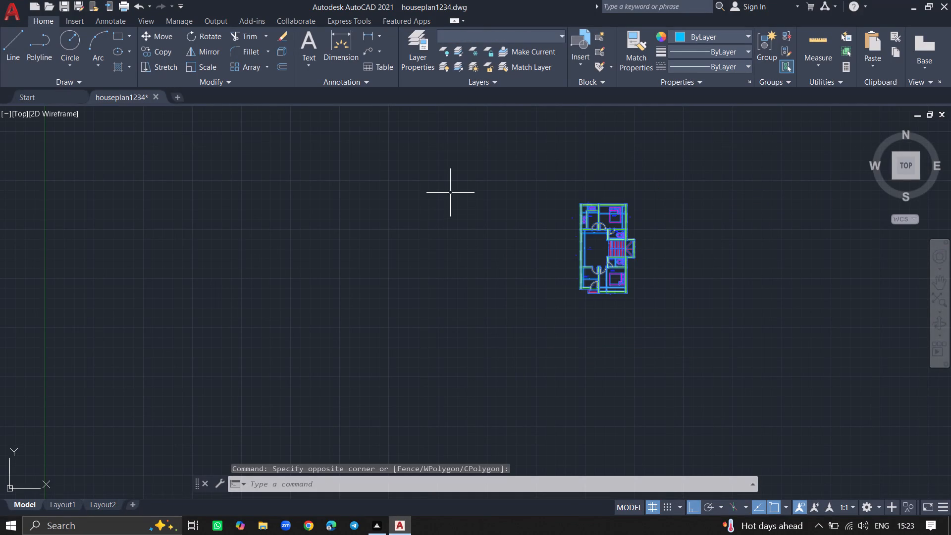
key("d")
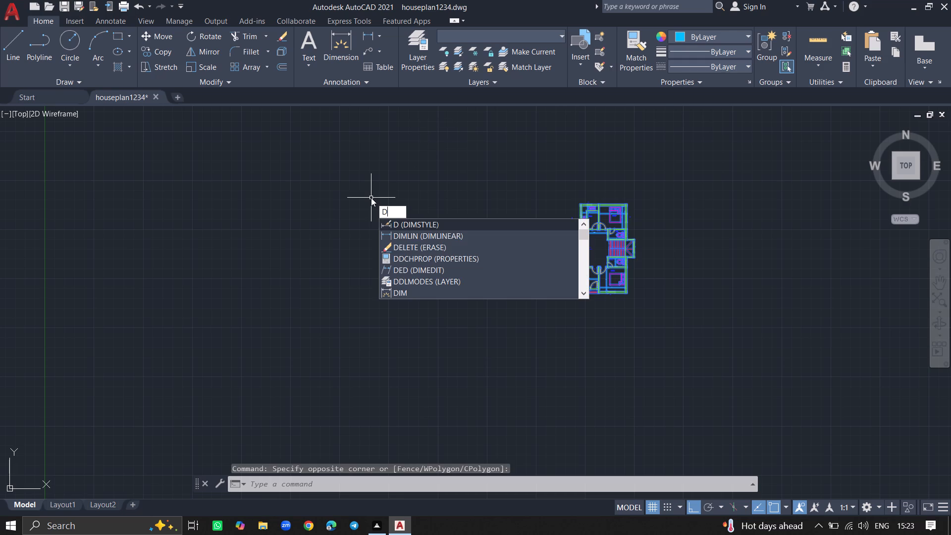
key("Return")
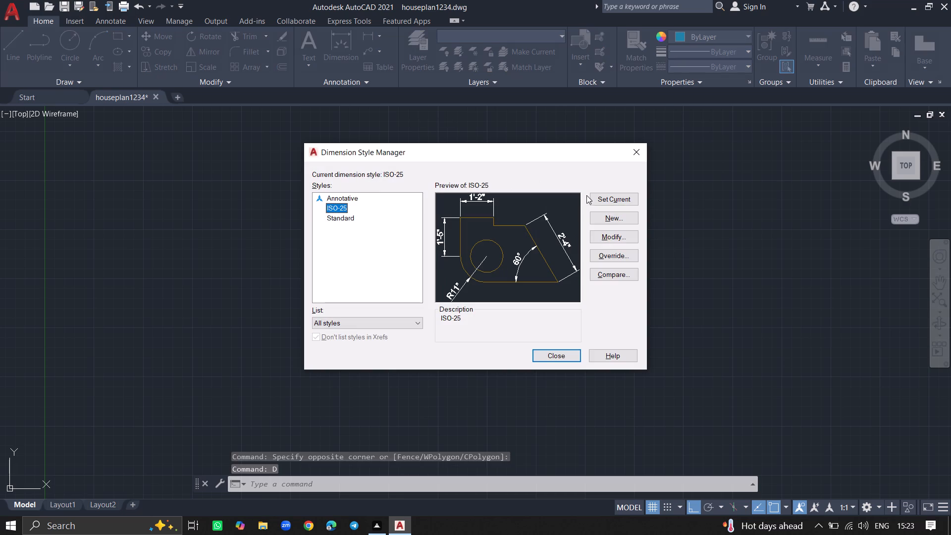
left_click(614, 236)
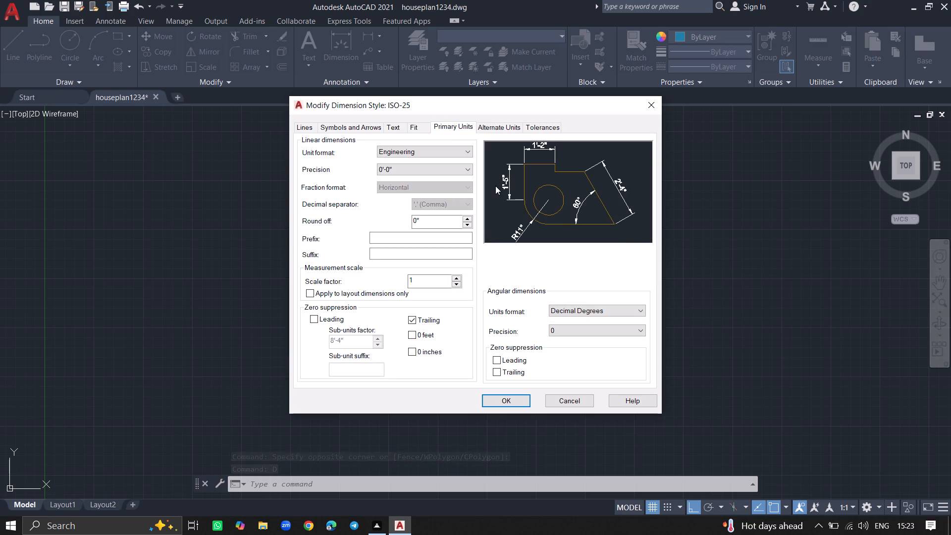
left_click(393, 125)
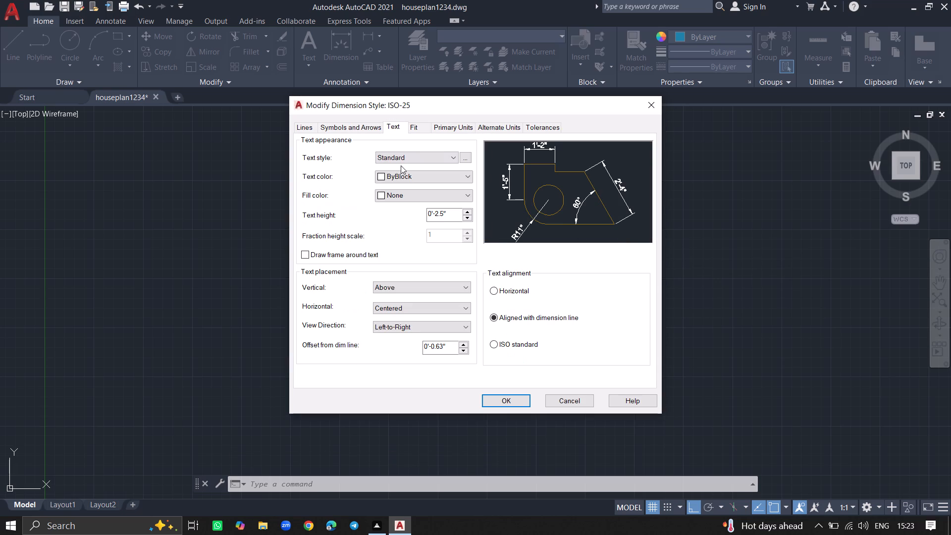
left_click(452, 214)
key("BackSpace")
key("BackSpace")
key("BackSpace")
key("BackSpace")
key("BackSpace")
key("BackSpace")
key("BackSpace")
key("5")
key("shift+quotedbl")
left_click(497, 399)
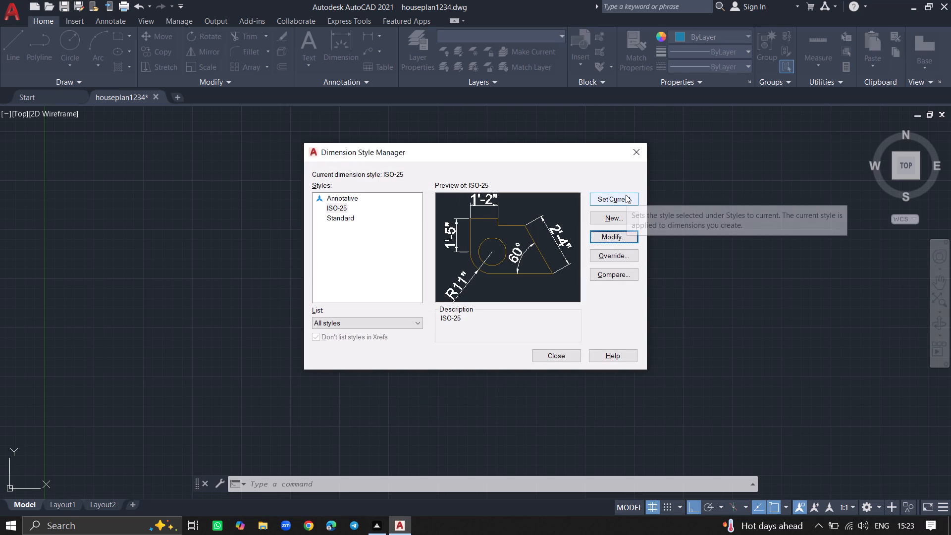
left_click(626, 195)
left_click_drag(626, 195, 553, 263)
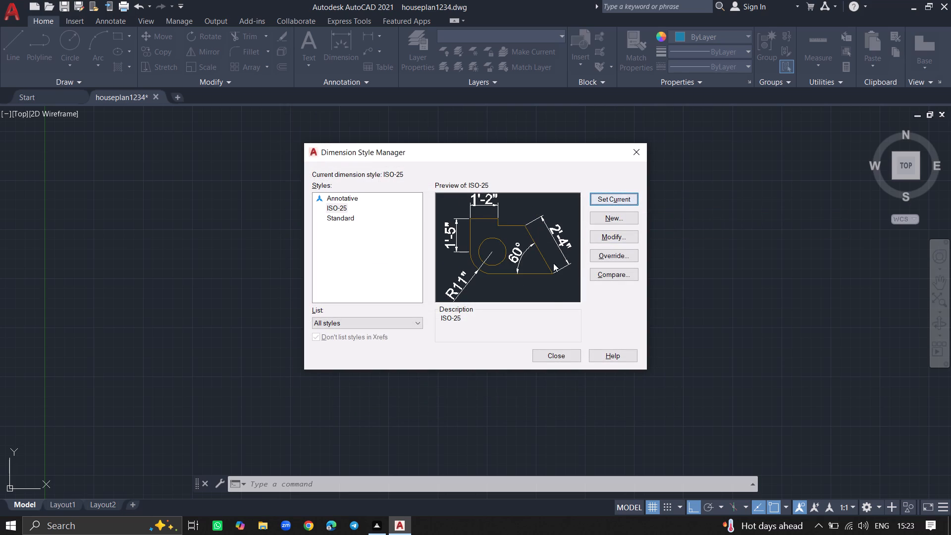
left_click(549, 356)
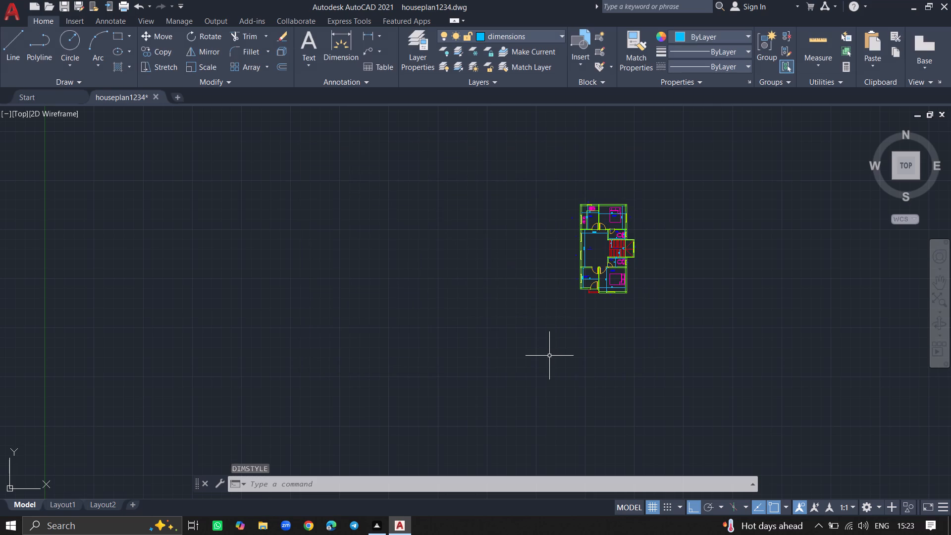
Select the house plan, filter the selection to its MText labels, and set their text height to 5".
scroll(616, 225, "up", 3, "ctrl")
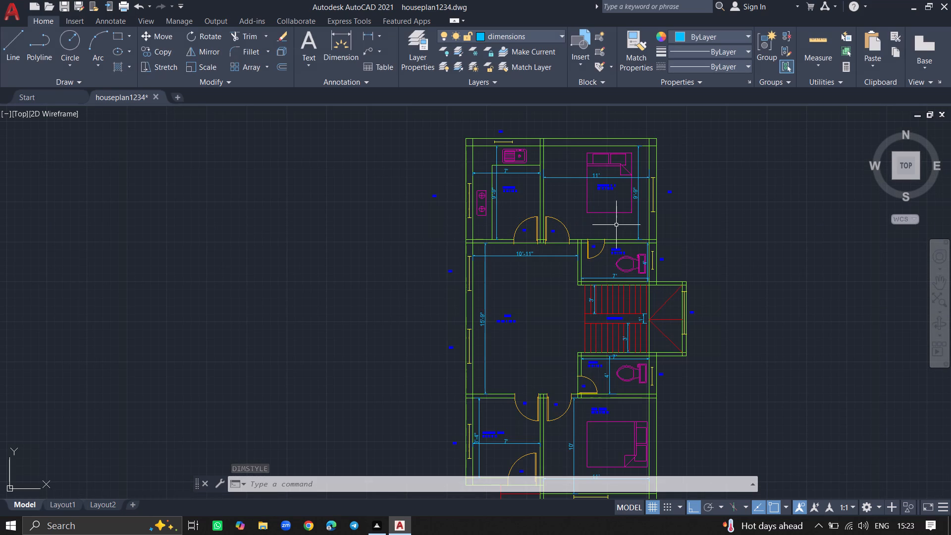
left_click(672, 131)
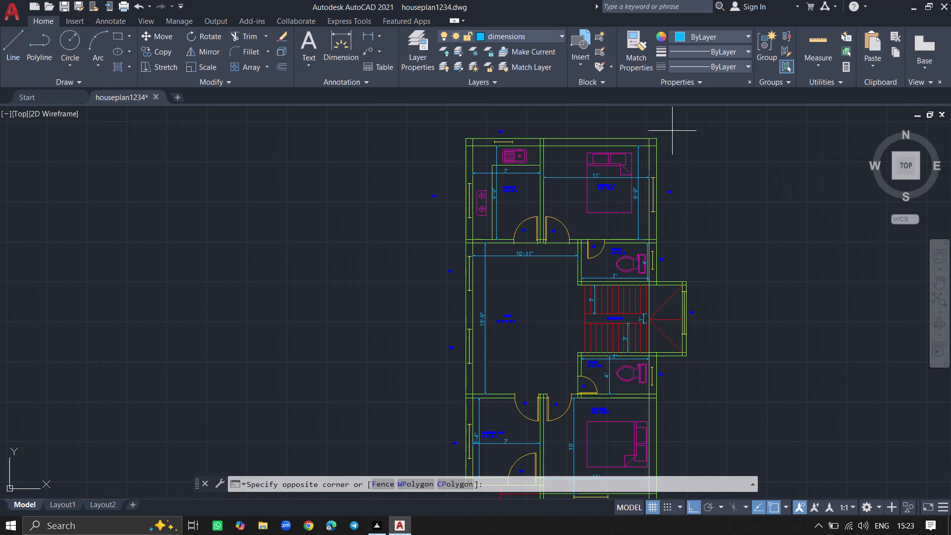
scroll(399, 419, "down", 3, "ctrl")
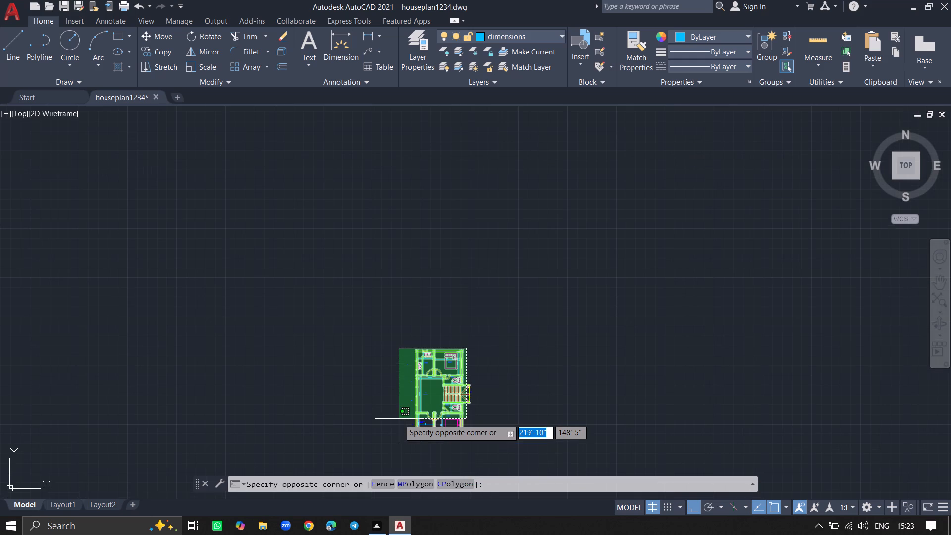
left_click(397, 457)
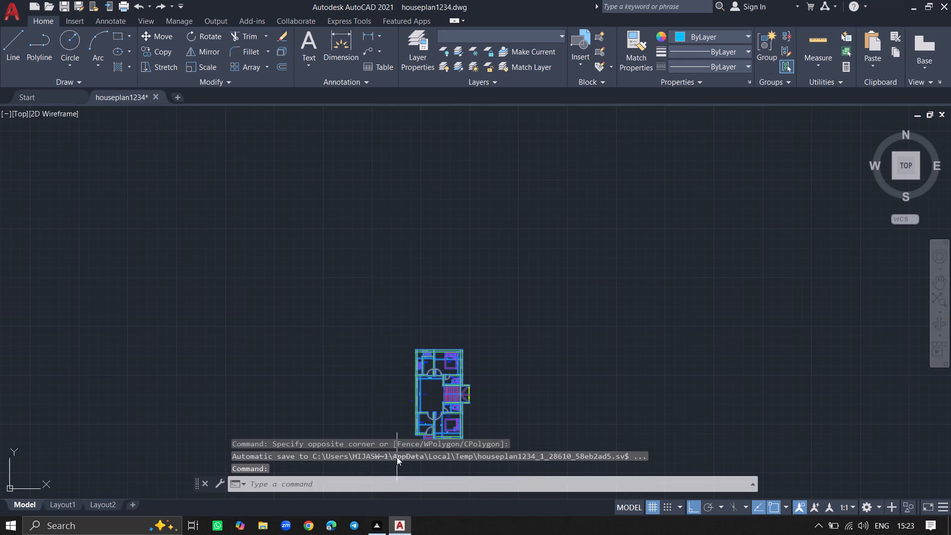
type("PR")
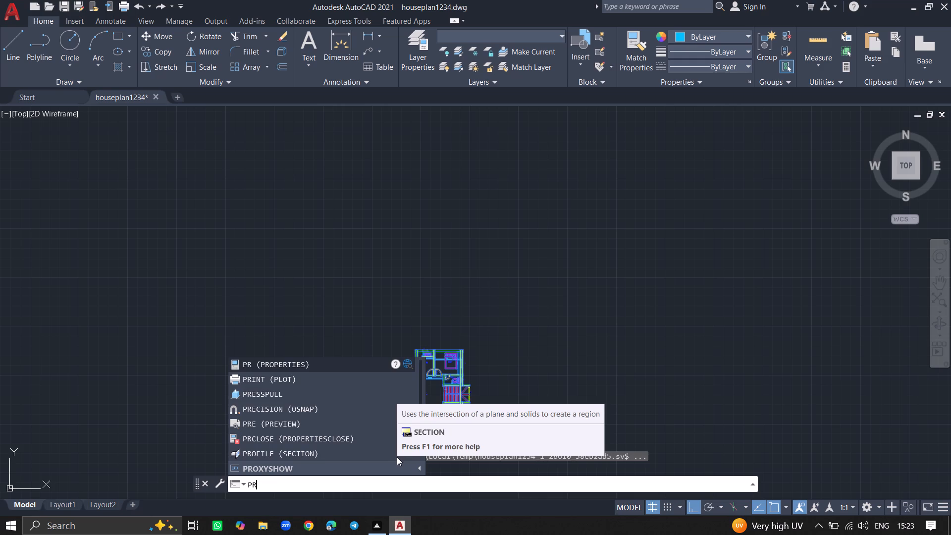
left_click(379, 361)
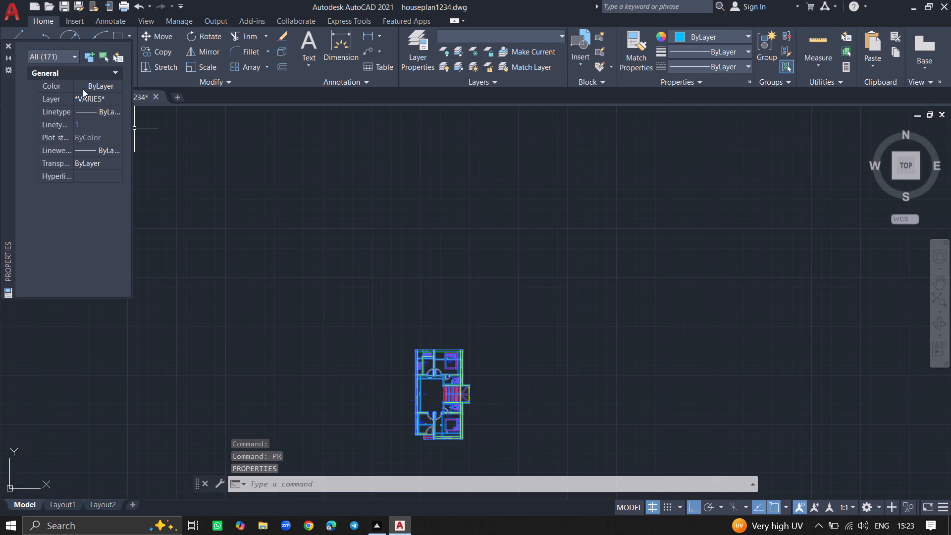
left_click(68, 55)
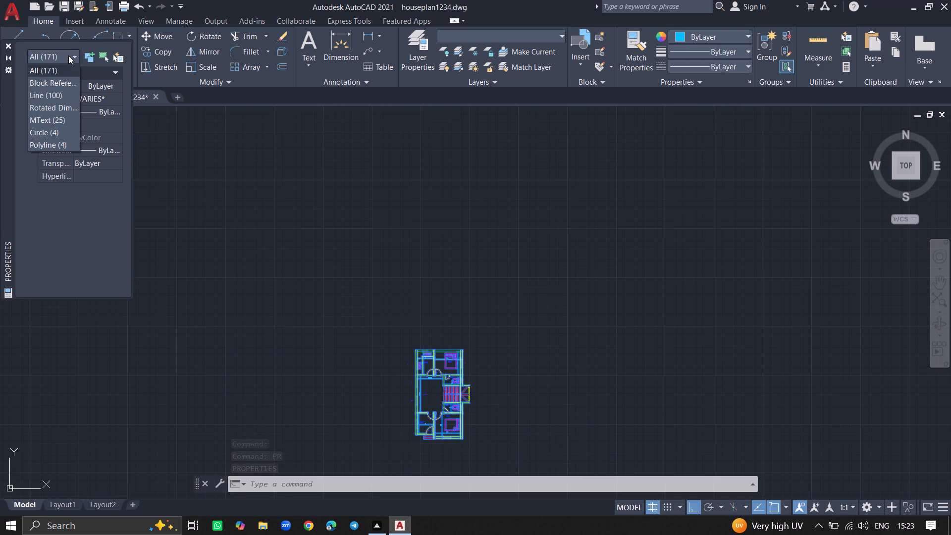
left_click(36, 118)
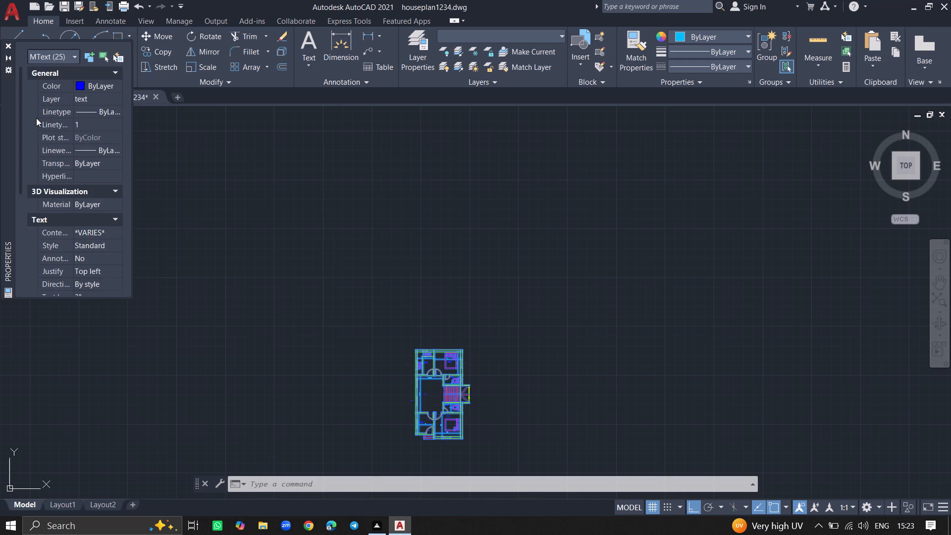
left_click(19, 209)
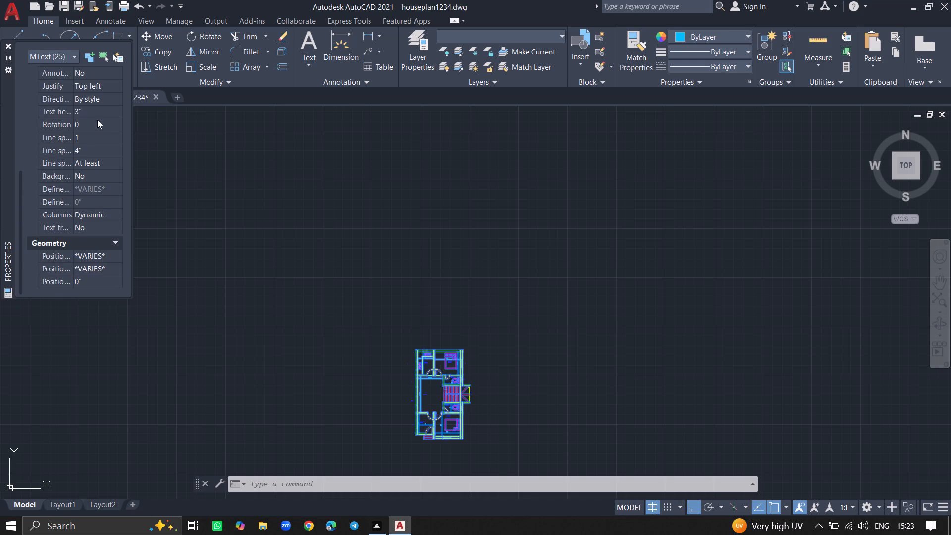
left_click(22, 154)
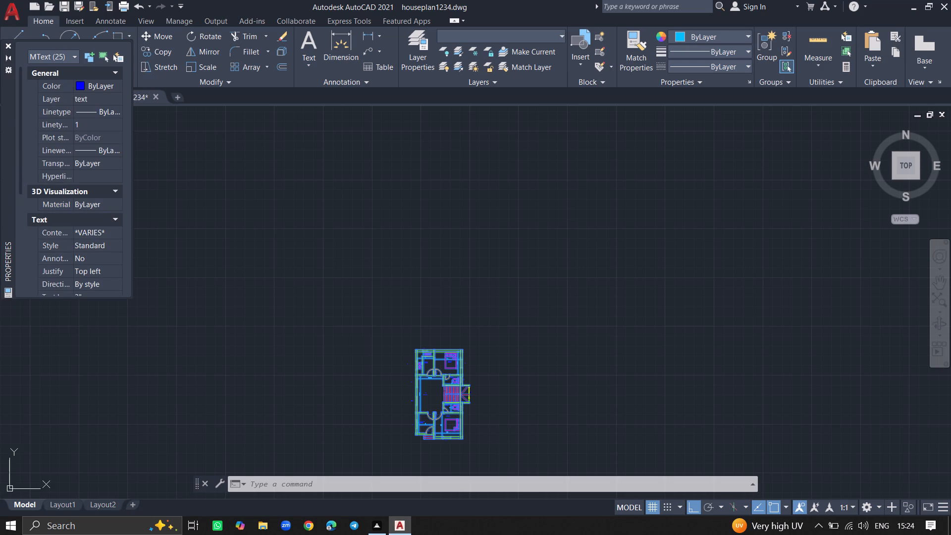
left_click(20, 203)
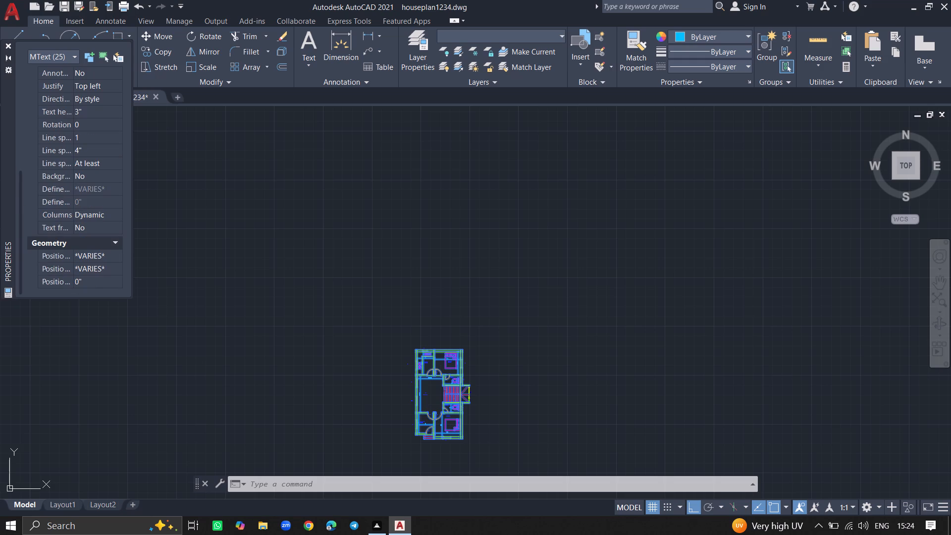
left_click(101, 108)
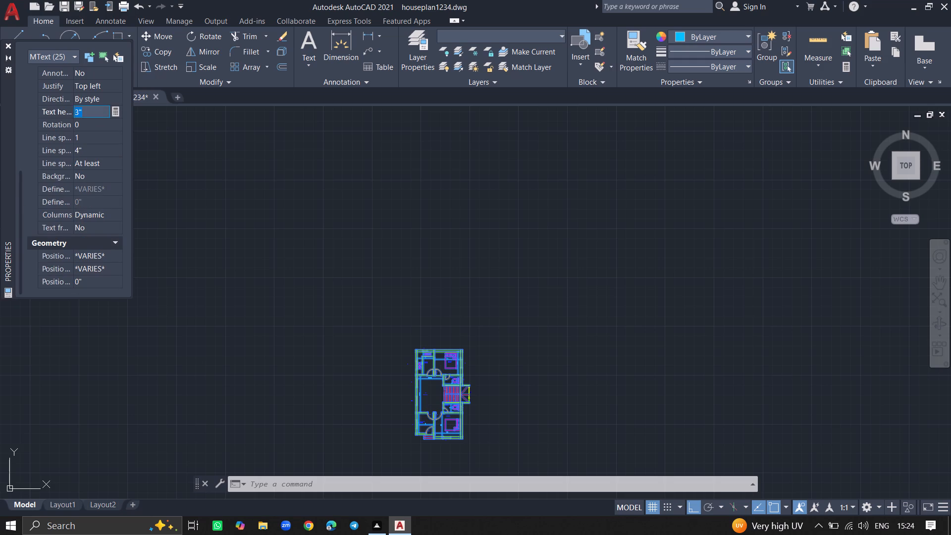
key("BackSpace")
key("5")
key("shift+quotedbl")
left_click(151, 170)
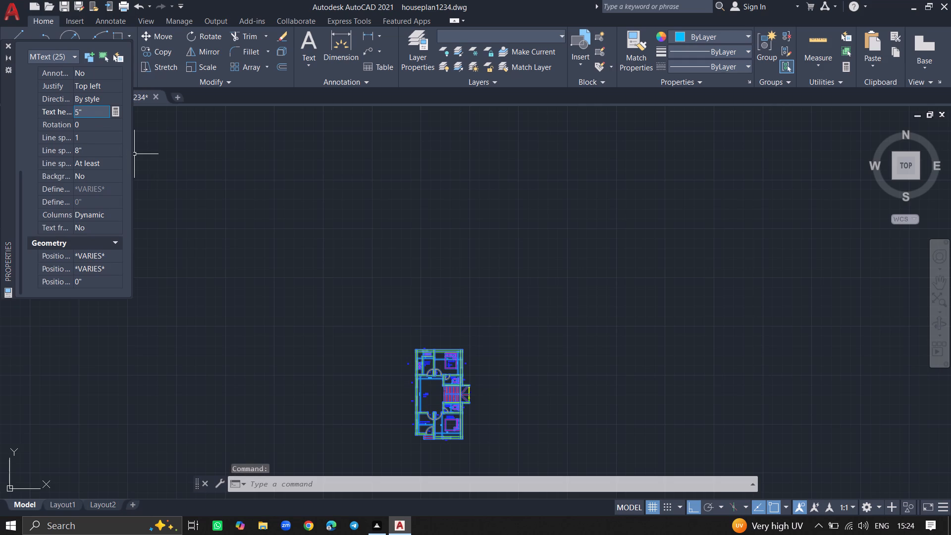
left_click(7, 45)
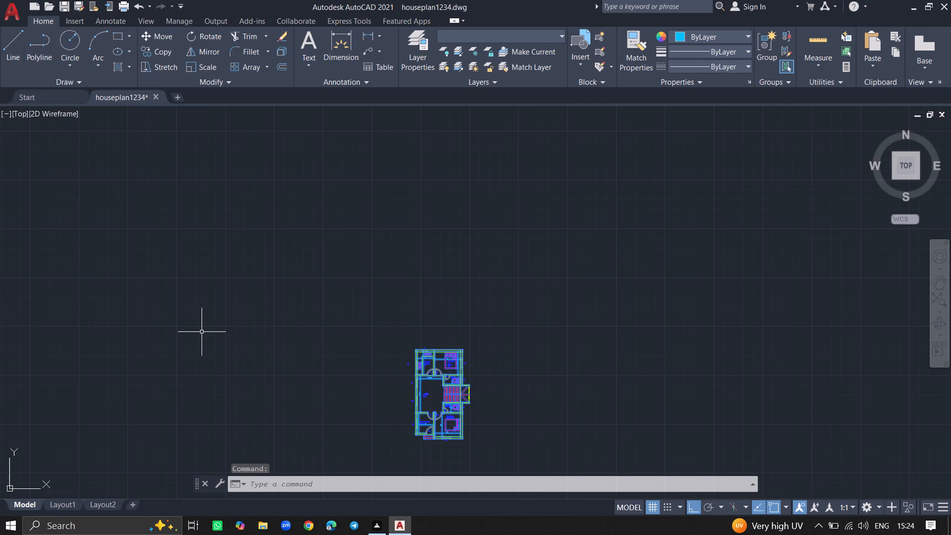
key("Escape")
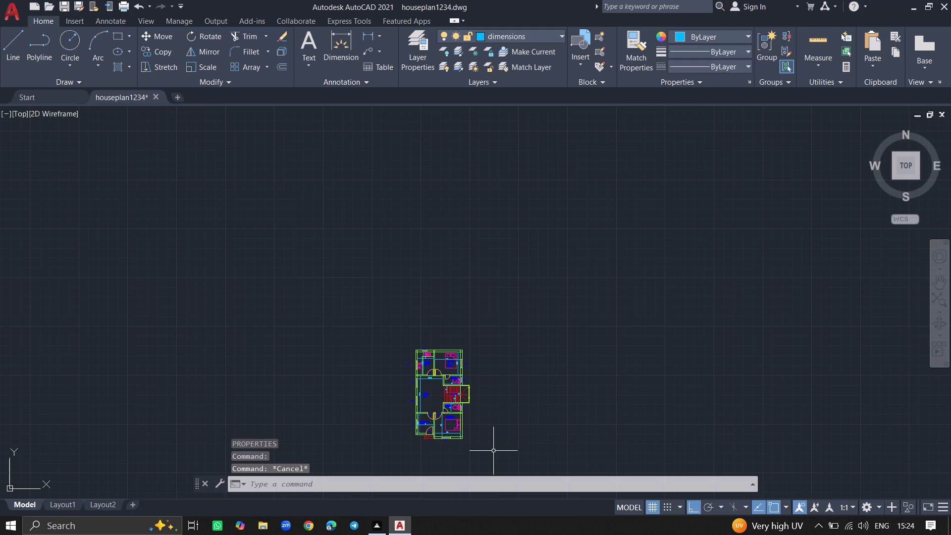
Select the entire house plan including the staircase window label, filter to MText, and set the text height to 4".
scroll(468, 423, "up", 3, "ctrl")
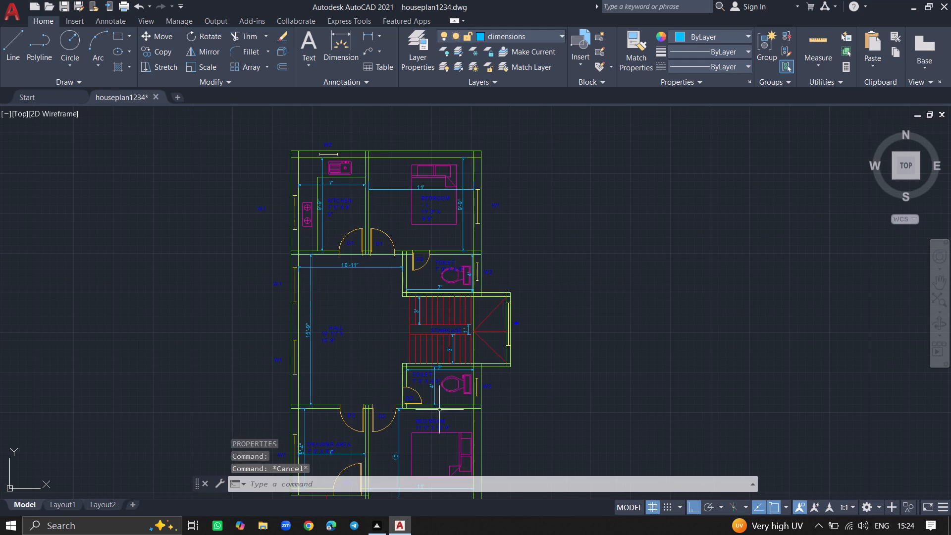
scroll(419, 339, "up", 1, "ctrl")
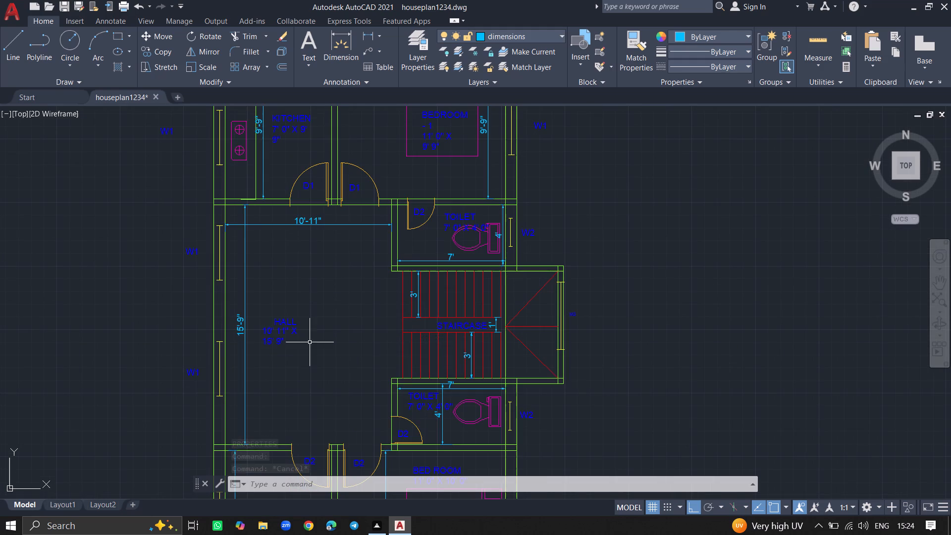
scroll(303, 340, "up", 3, "ctrl")
scroll(303, 340, "down", 4, "ctrl")
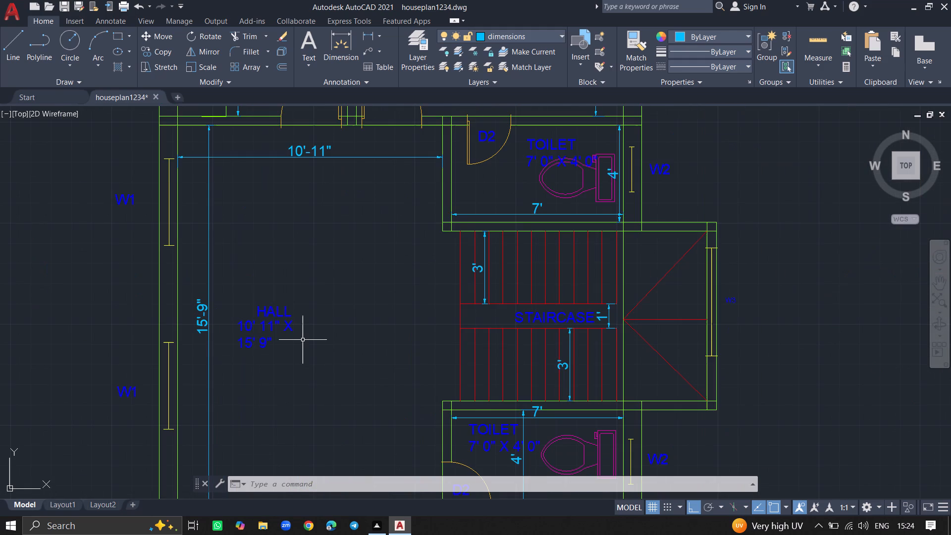
scroll(303, 340, "down", 3, "ctrl")
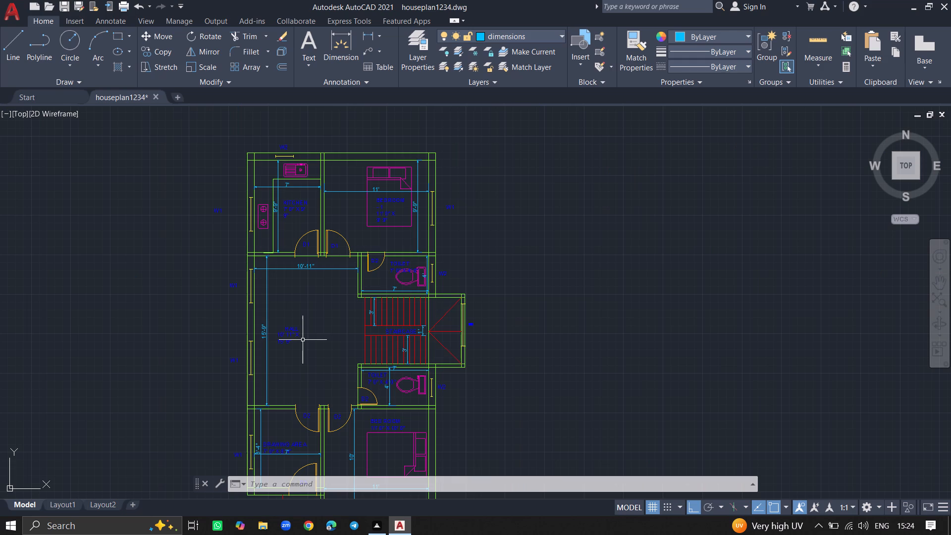
scroll(626, 132, "down", 4, "ctrl")
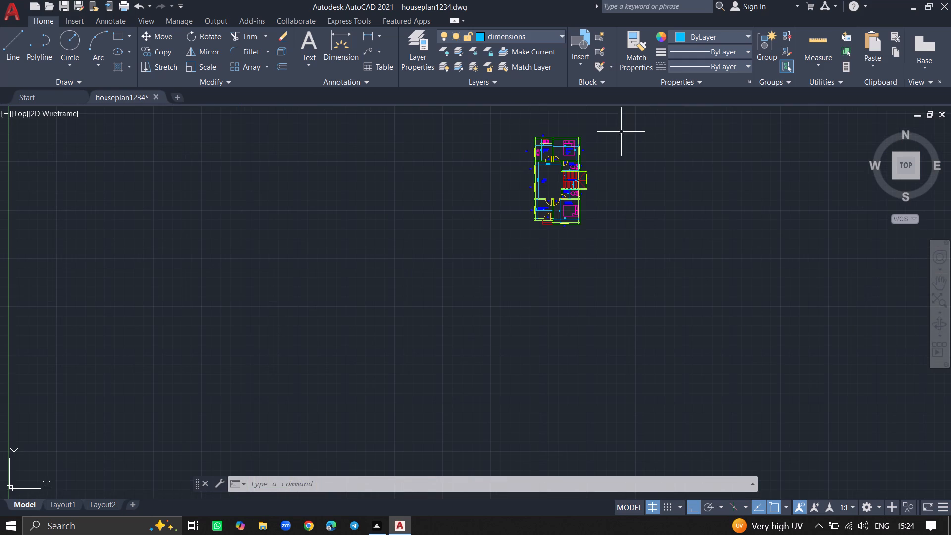
left_click(599, 113)
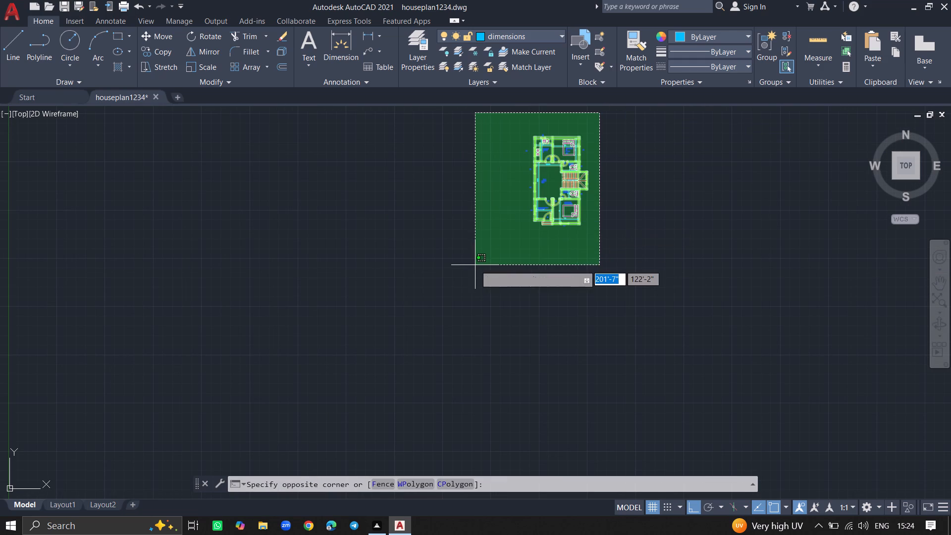
left_click(475, 265)
type("PR")
key("Return")
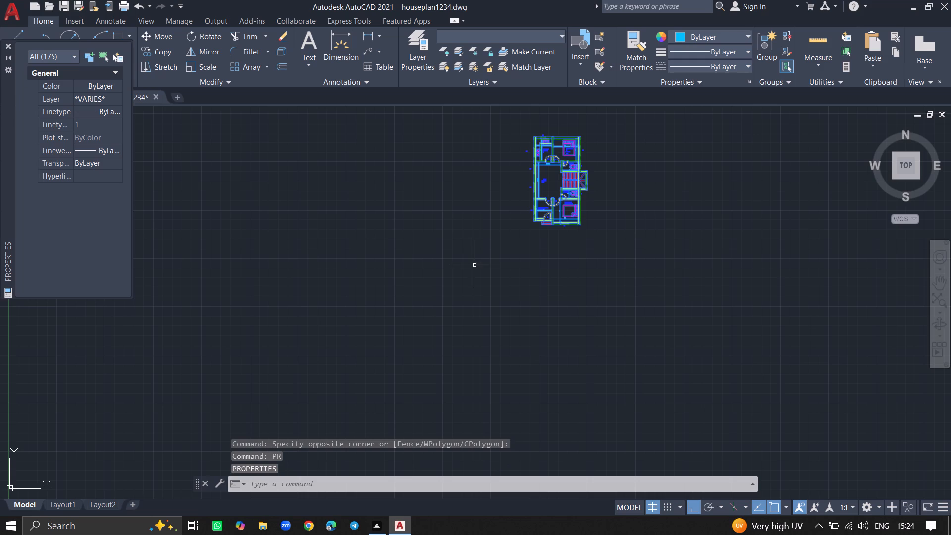
left_click(63, 57)
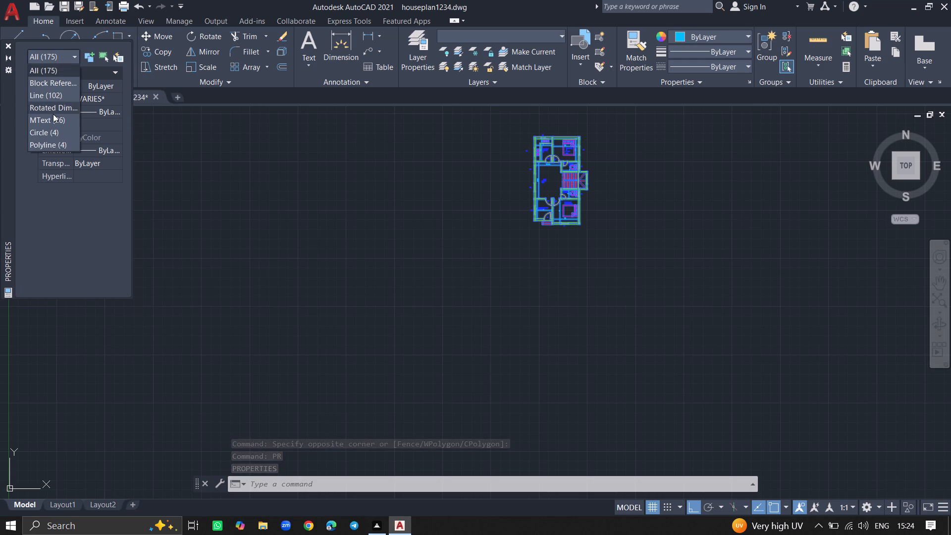
left_click(52, 115)
left_click(52, 115)
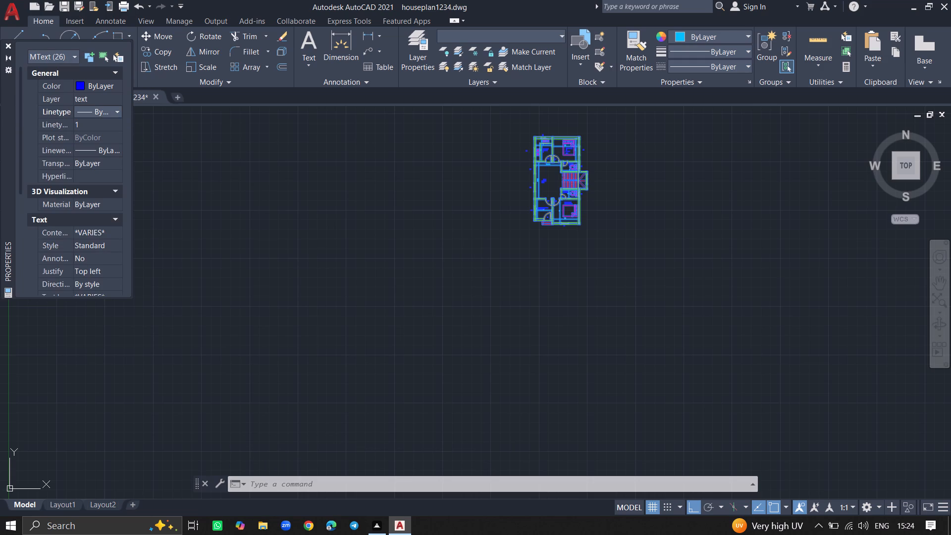
left_click(23, 225)
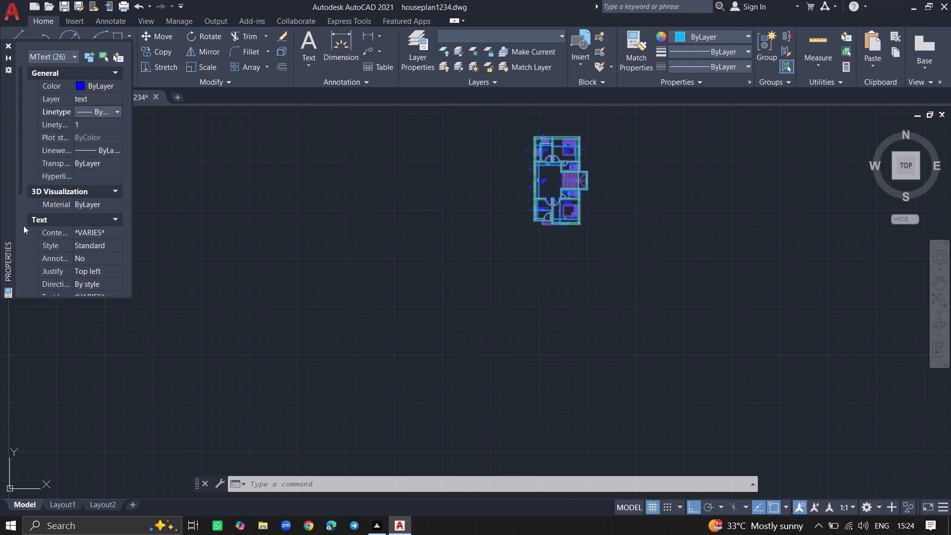
left_click(19, 225)
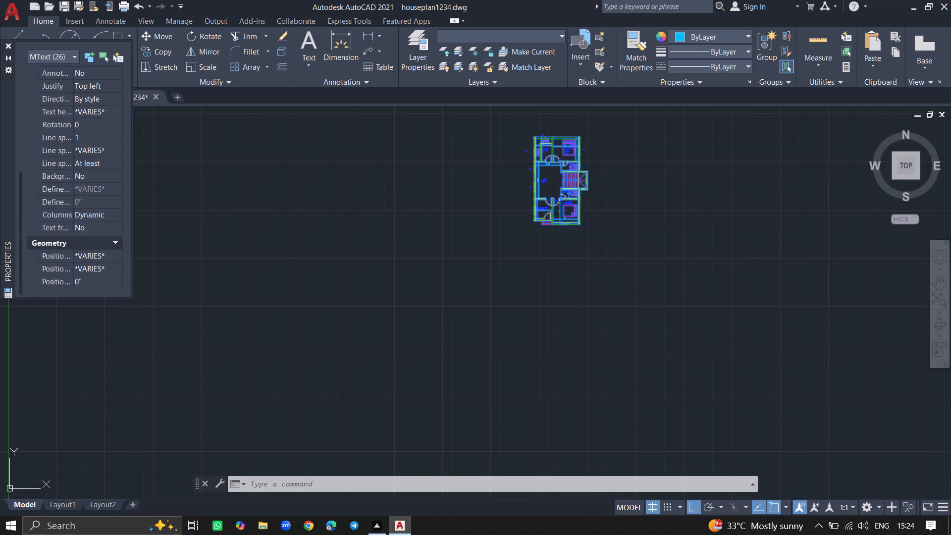
left_click(19, 155)
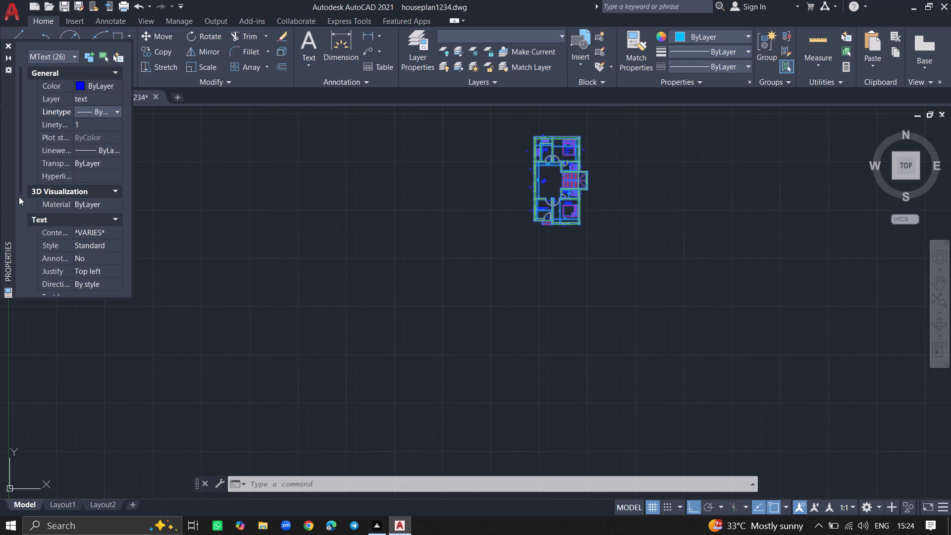
left_click(19, 198)
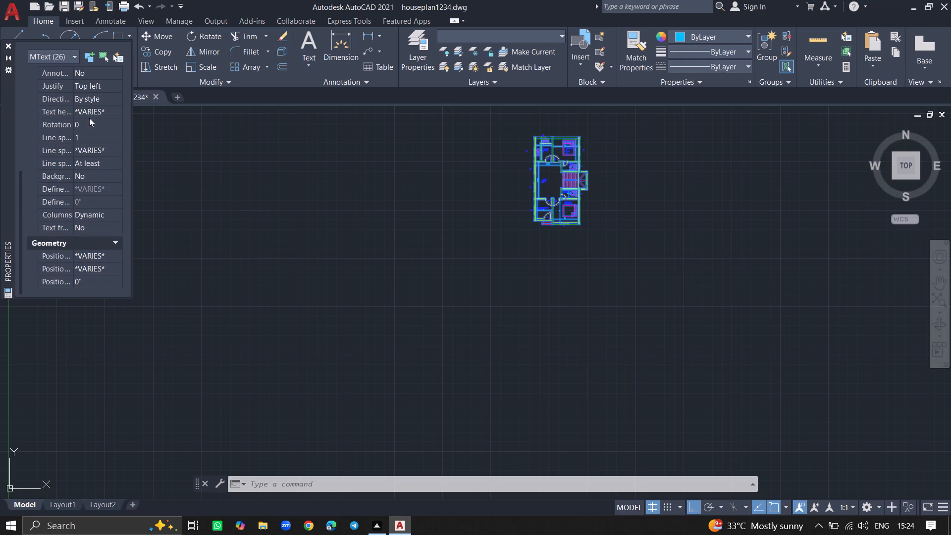
left_click(109, 104)
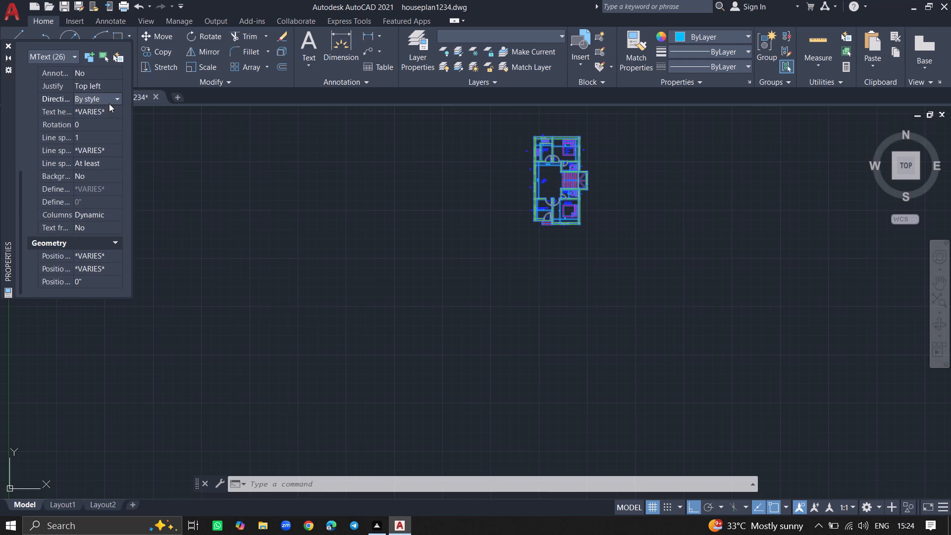
left_click(108, 109)
key("BackSpace")
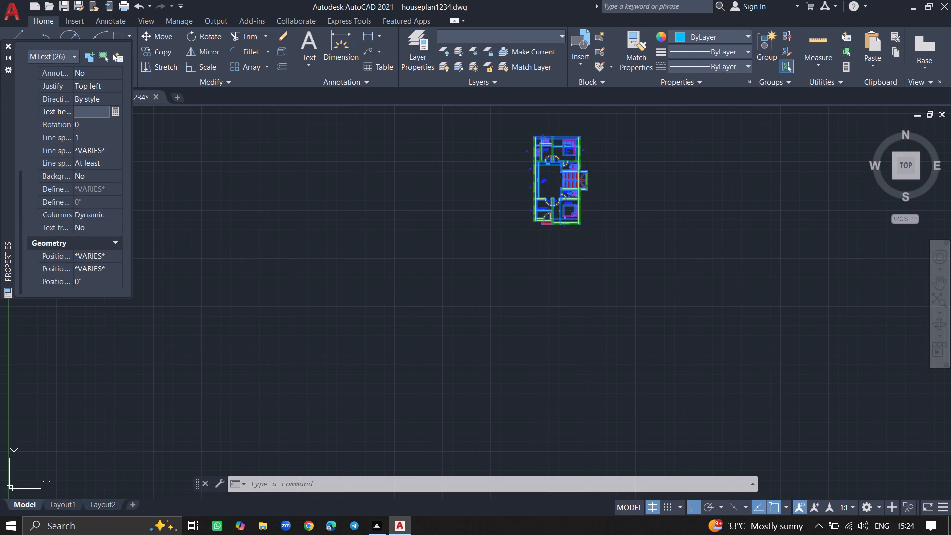
key("4")
key("shift+quotedbl")
key("Return")
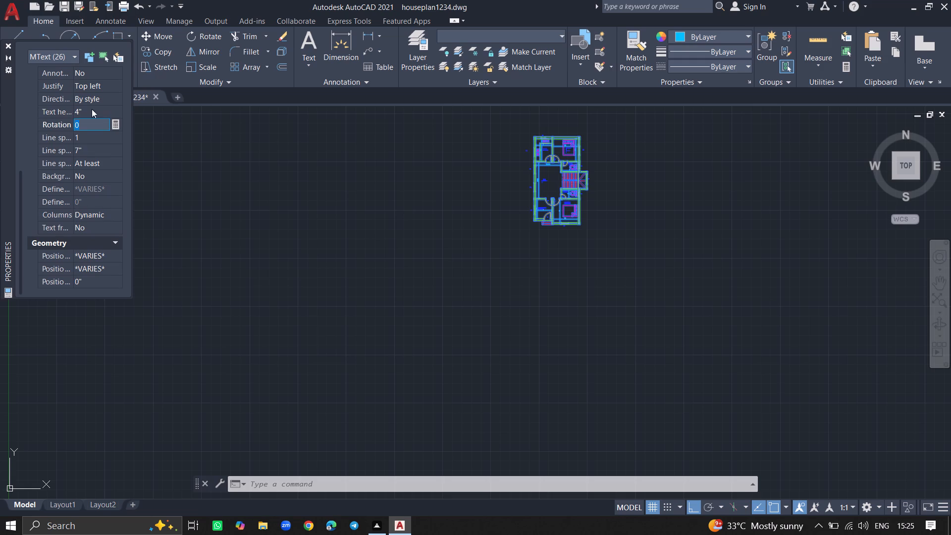
left_click(7, 43)
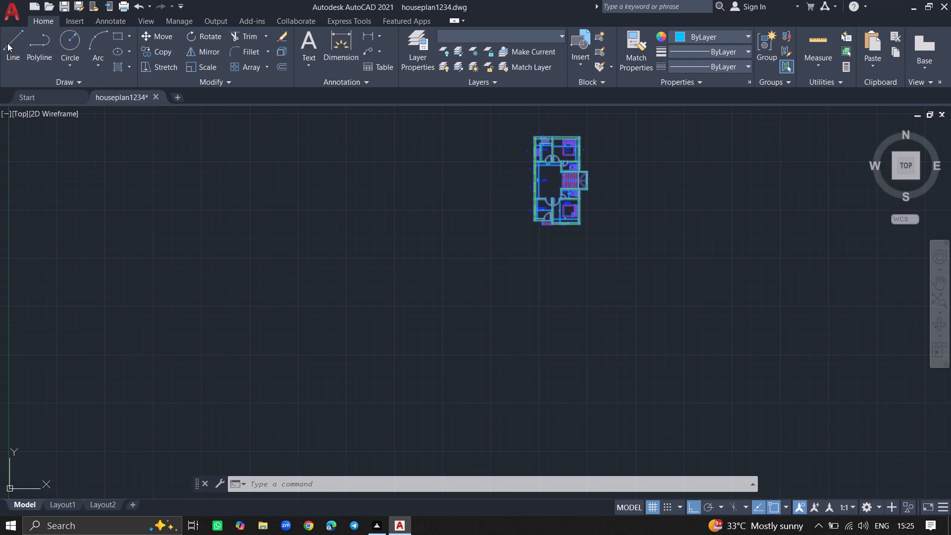
Select the entire house plan, filter the selection to its MText labels, and set their text height to 3".
scroll(569, 149, "up", 4, "ctrl")
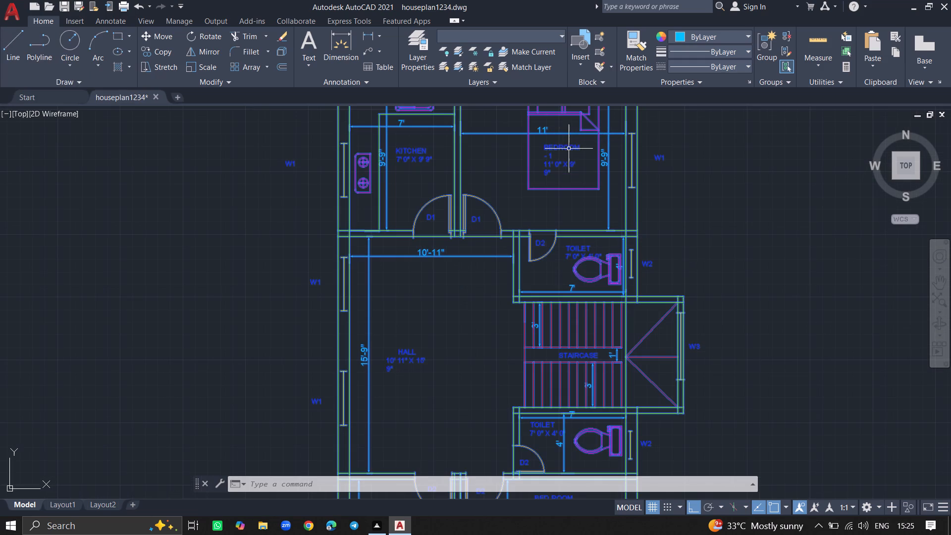
key("Escape")
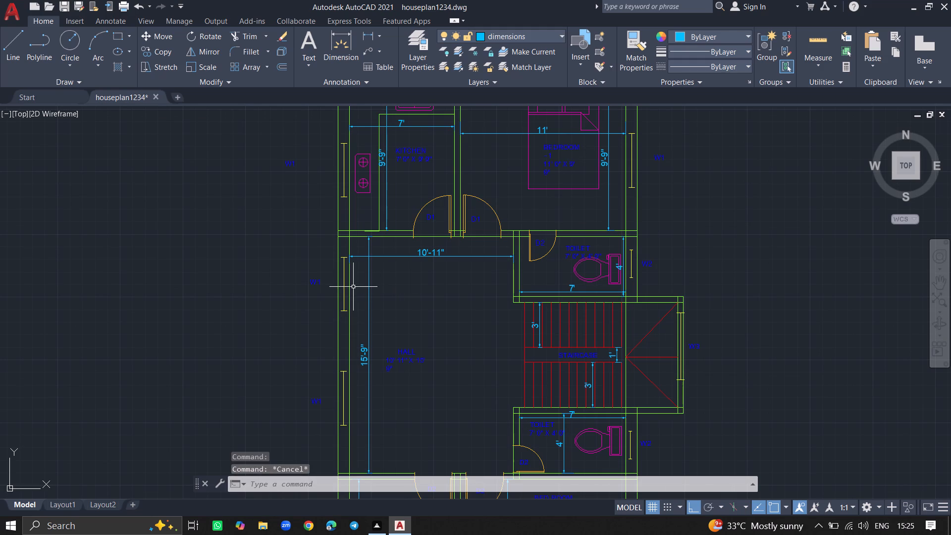
scroll(353, 287, "down", 5, "ctrl")
left_click(438, 222)
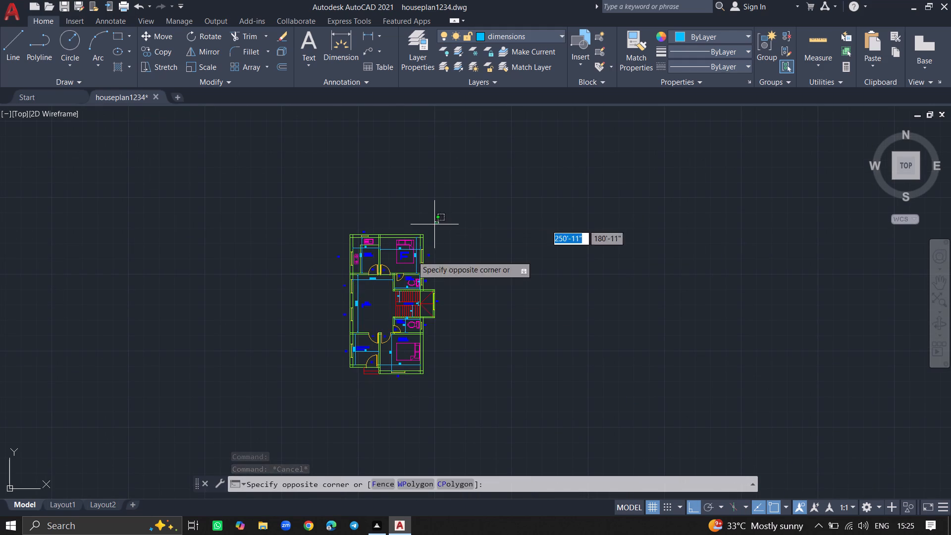
left_click(268, 440)
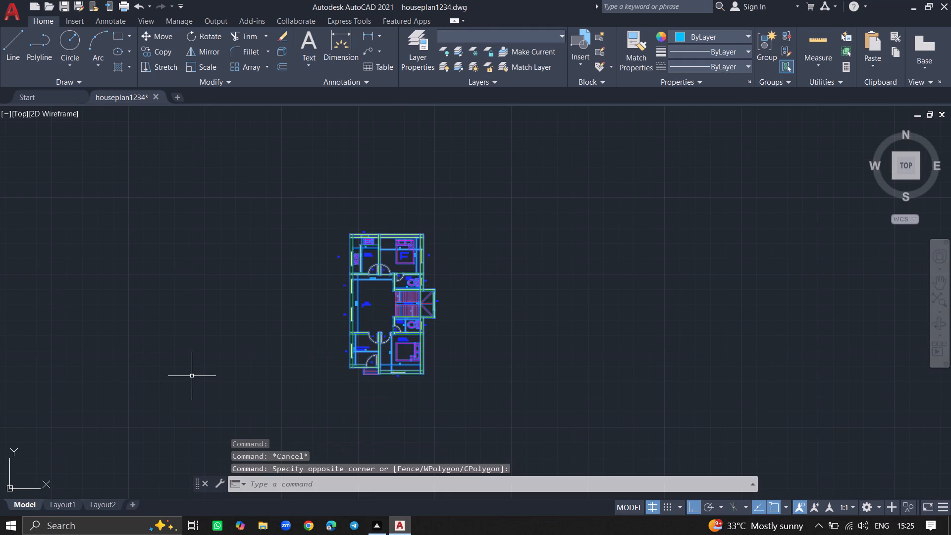
type("PR")
key("Return")
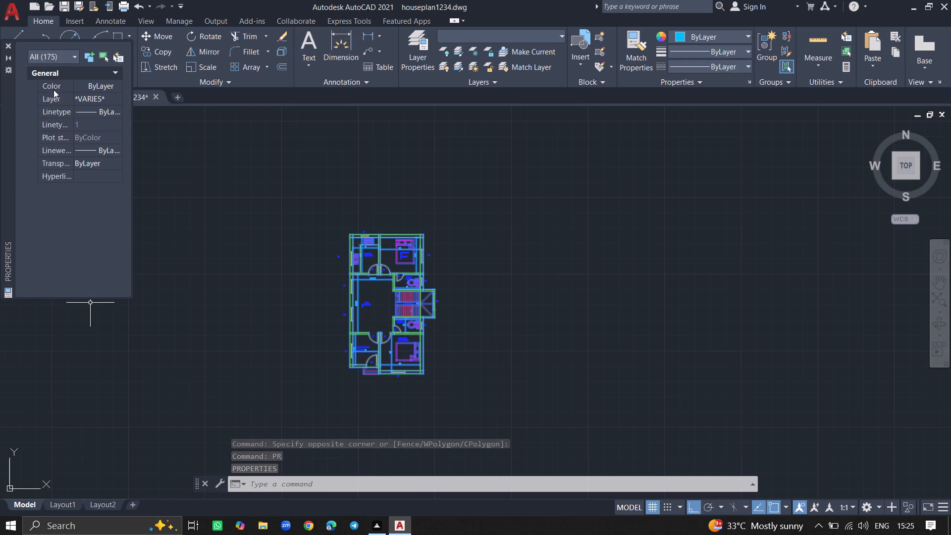
left_click(57, 55)
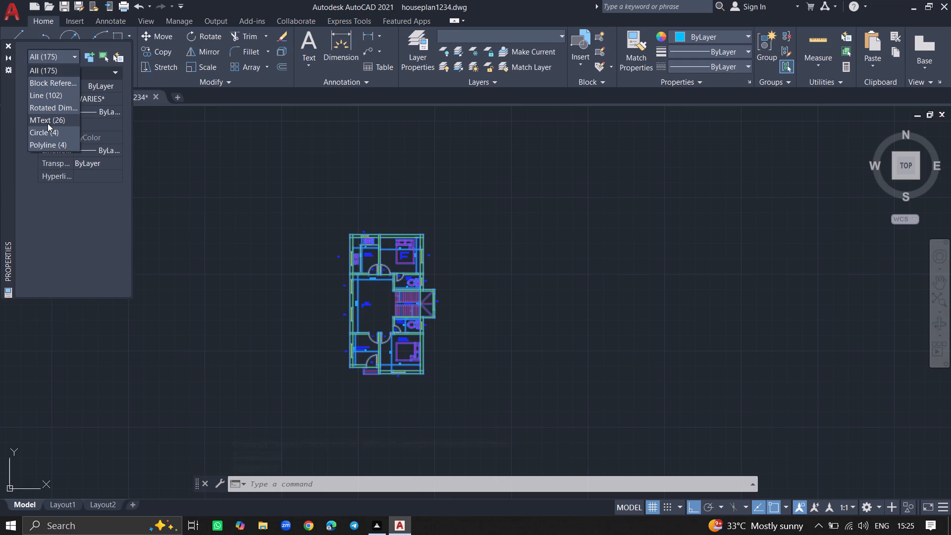
left_click(48, 123)
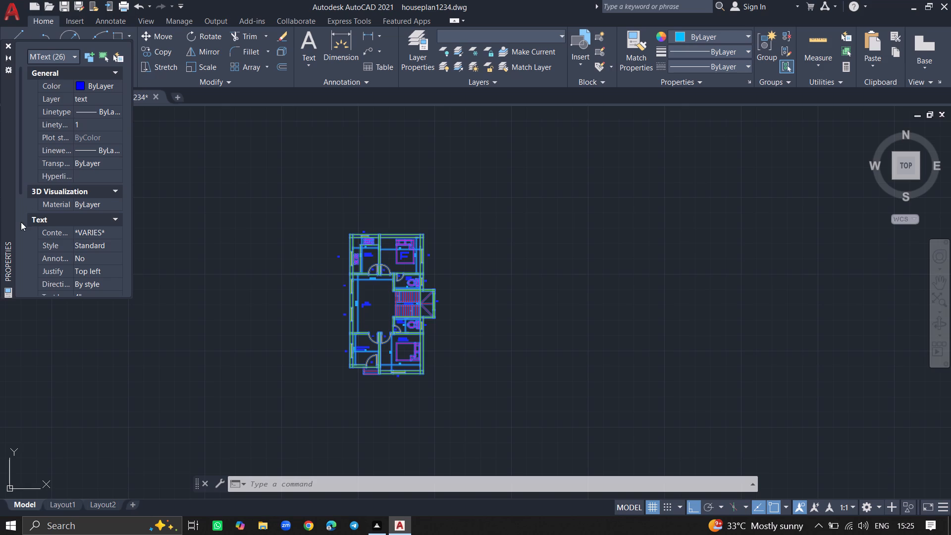
left_click(20, 207)
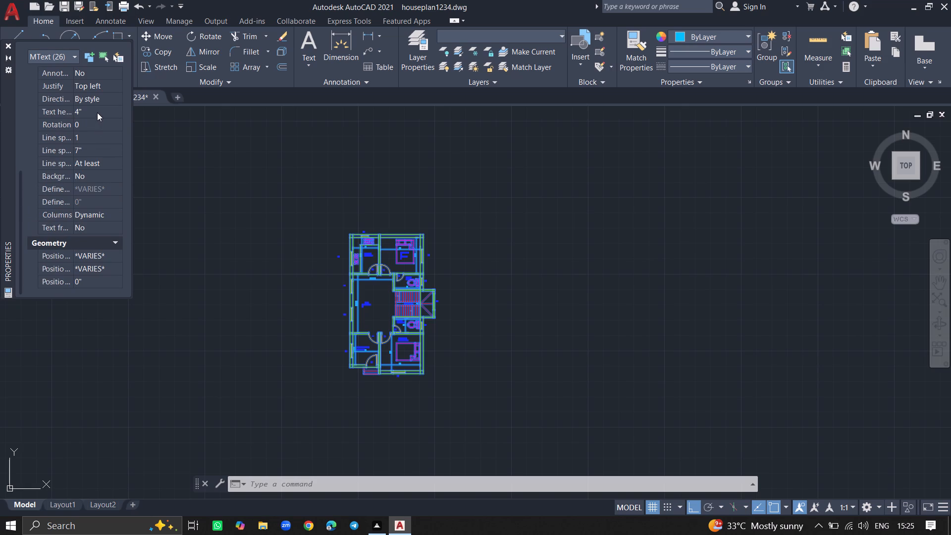
left_click(96, 110)
key("BackSpace")
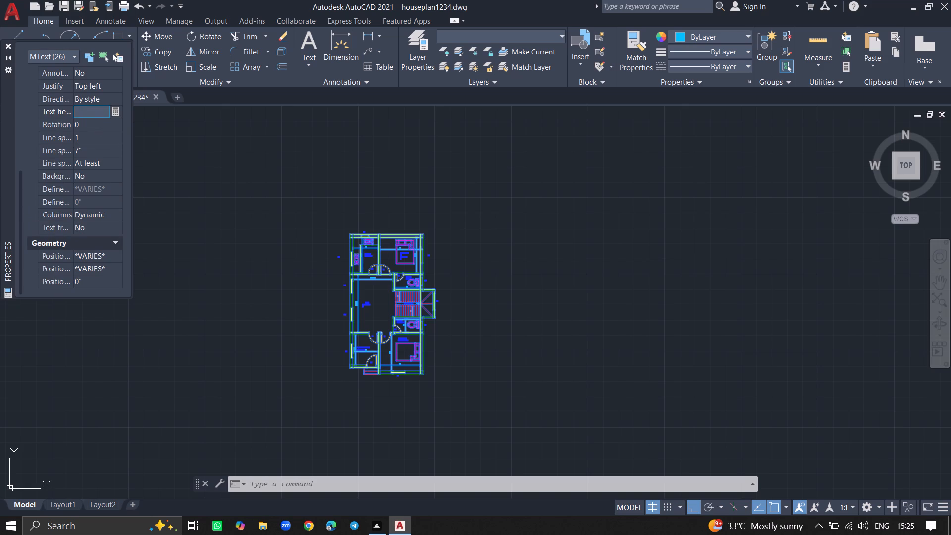
key("3")
key("shift+quotedbl")
left_click(160, 162)
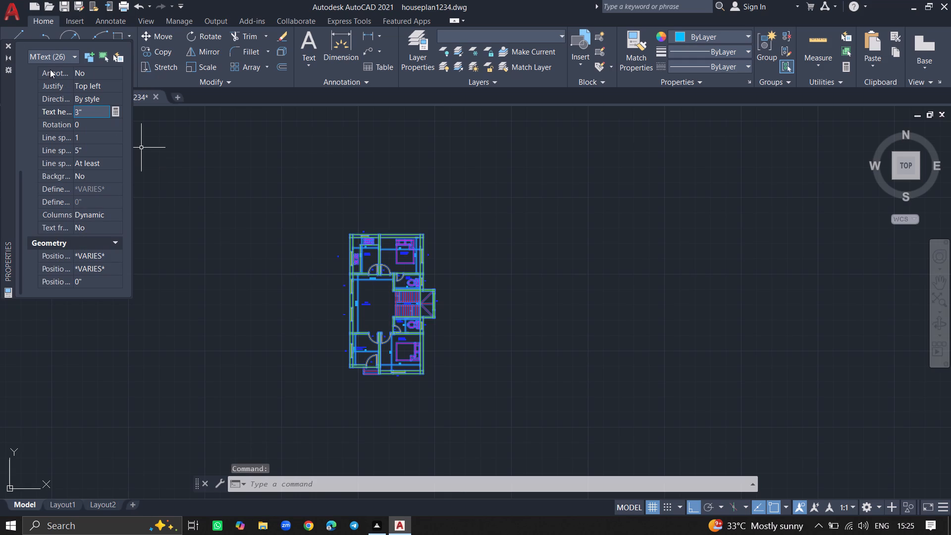
left_click(6, 45)
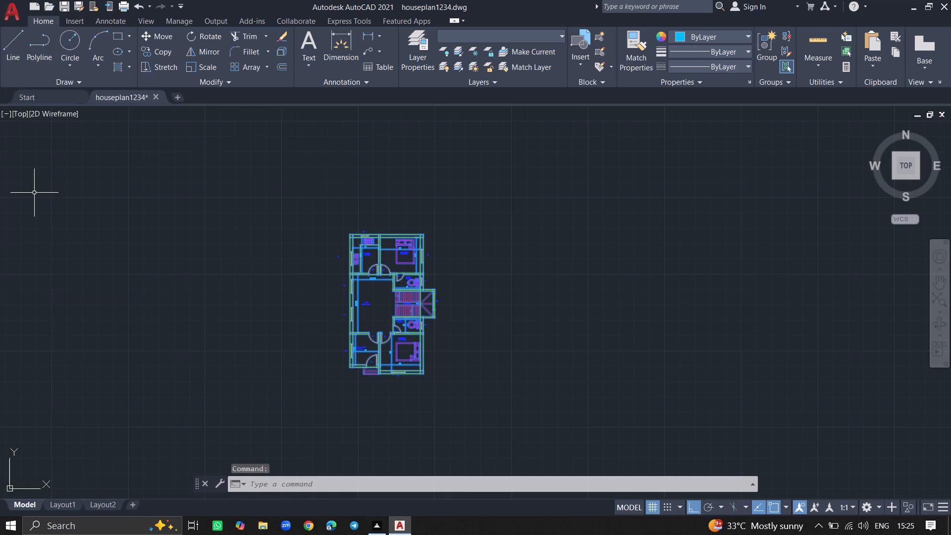
key("Escape")
Save the house plan drawing under its existing name.
scroll(249, 246, "up", 5, "ctrl")
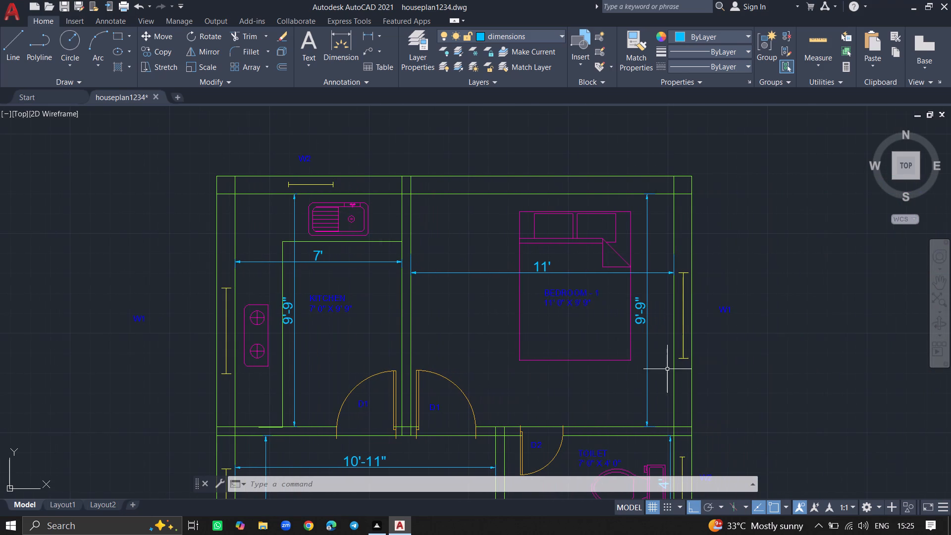
scroll(650, 396, "down", 4, "ctrl")
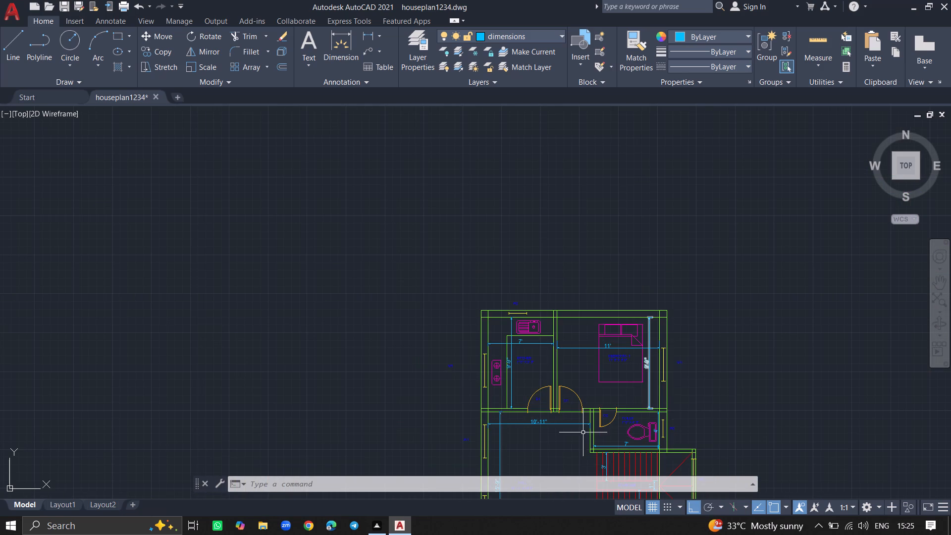
scroll(545, 451, "down", 3, "ctrl")
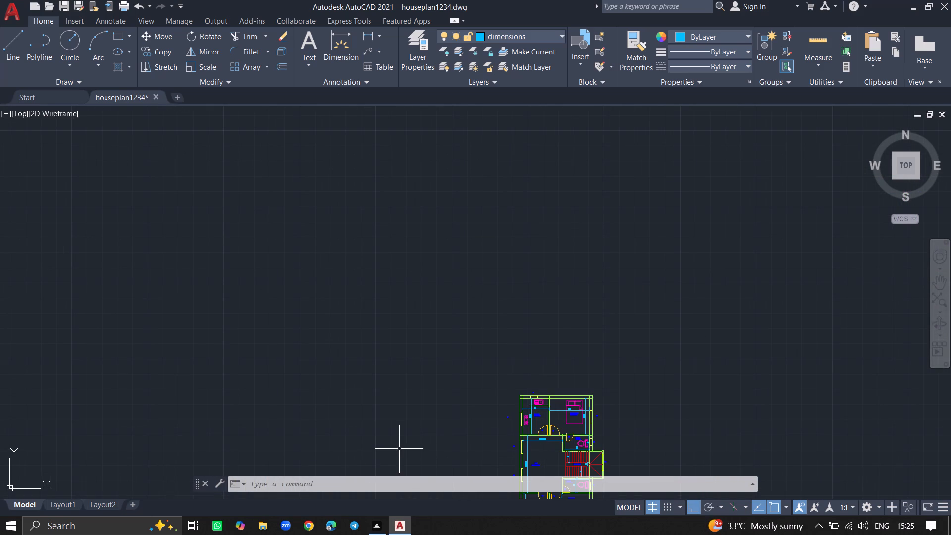
key("z")
key("Return")
key("e")
key("Return")
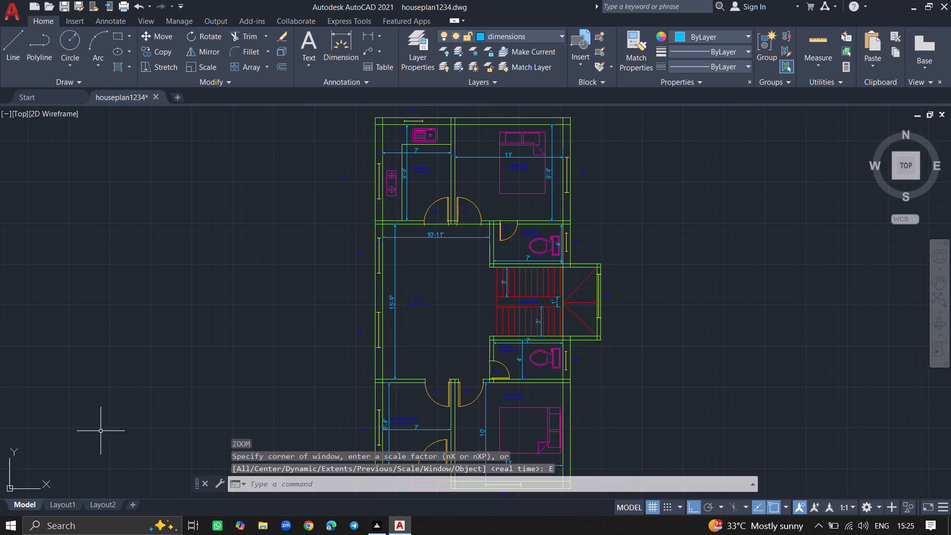
key("ctrl+s")
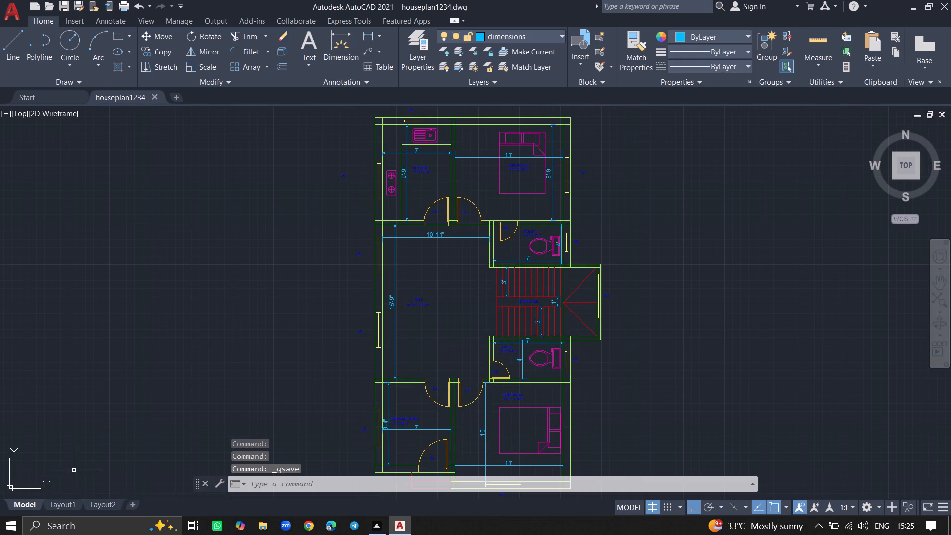
key("ctrl+s")
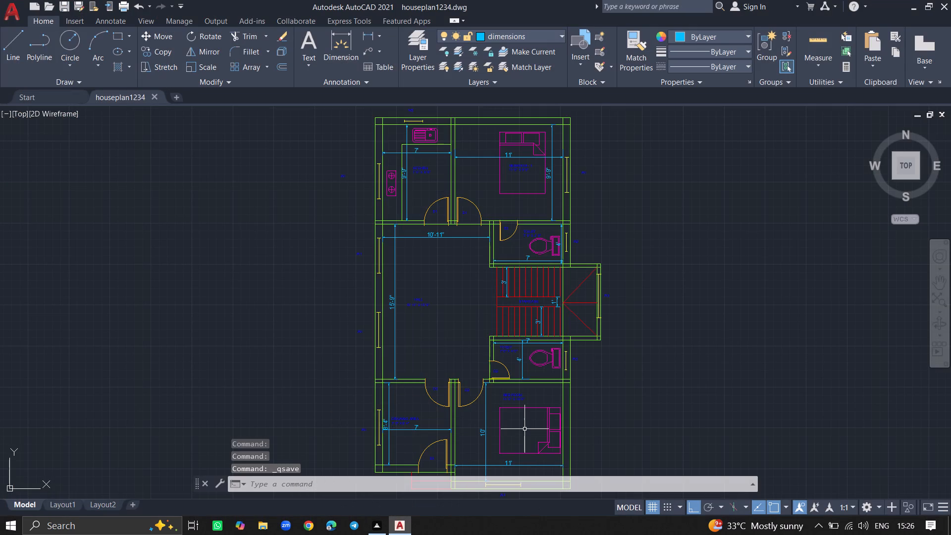
Add a vertical linear dimension for the plan's overall length between the bedroom-side outer corners, placed outside the staircase projection.
type("DIML")
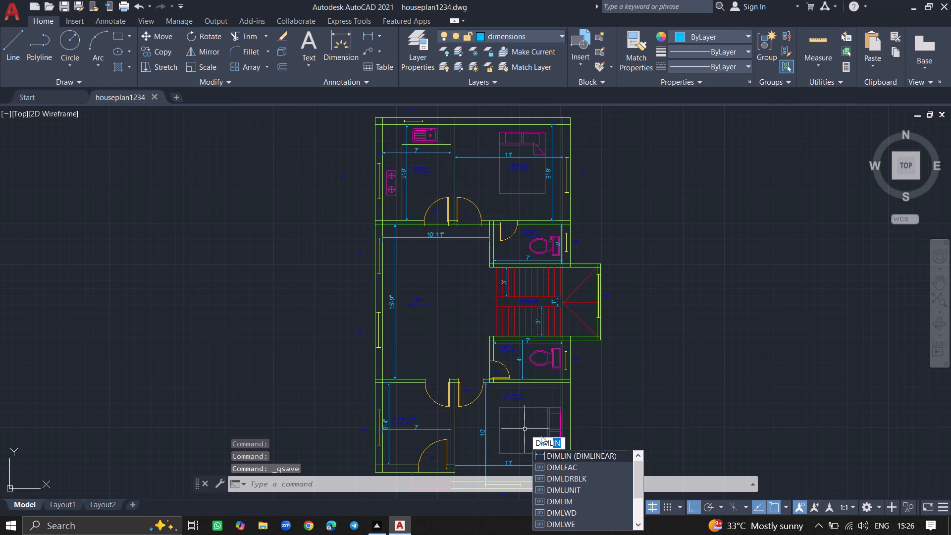
left_click(550, 453)
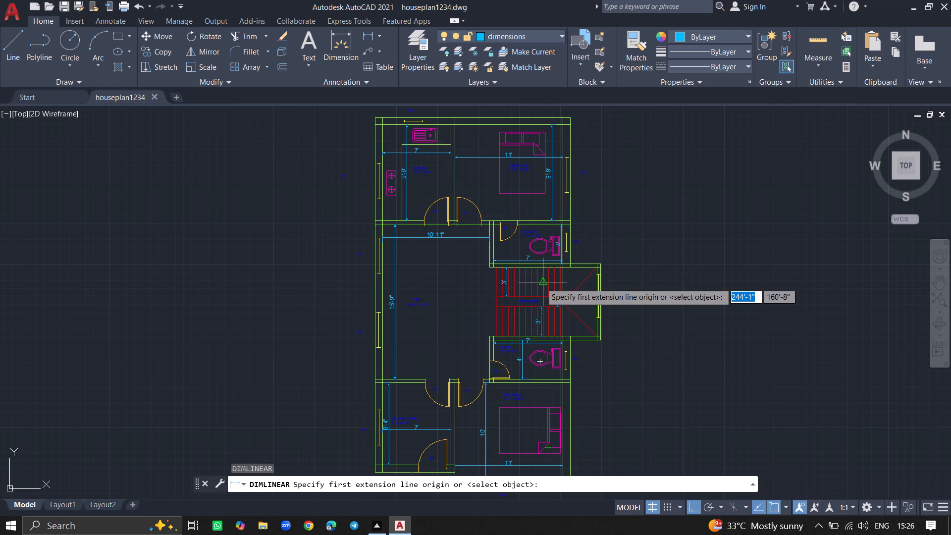
left_click(569, 117)
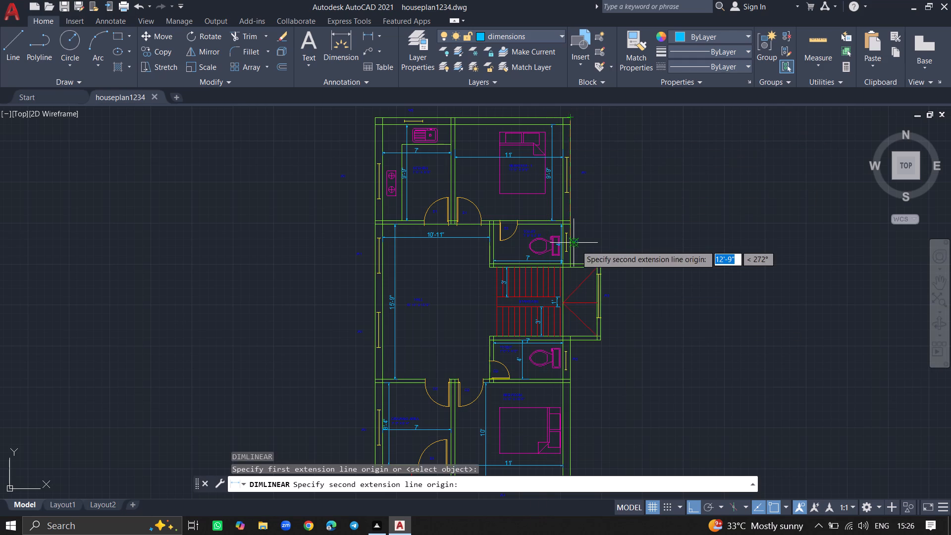
scroll(575, 337, "down", 3, "ctrl")
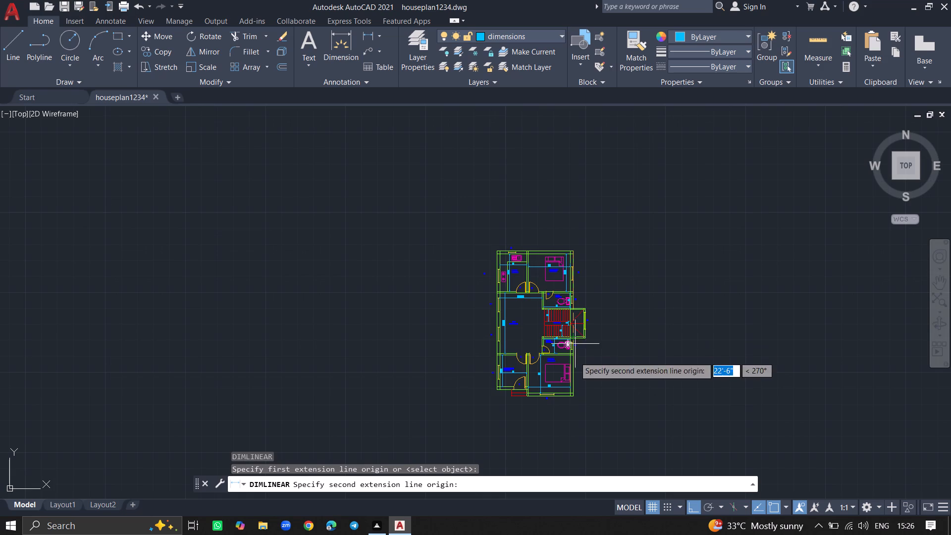
scroll(574, 395, "up", 5, "ctrl")
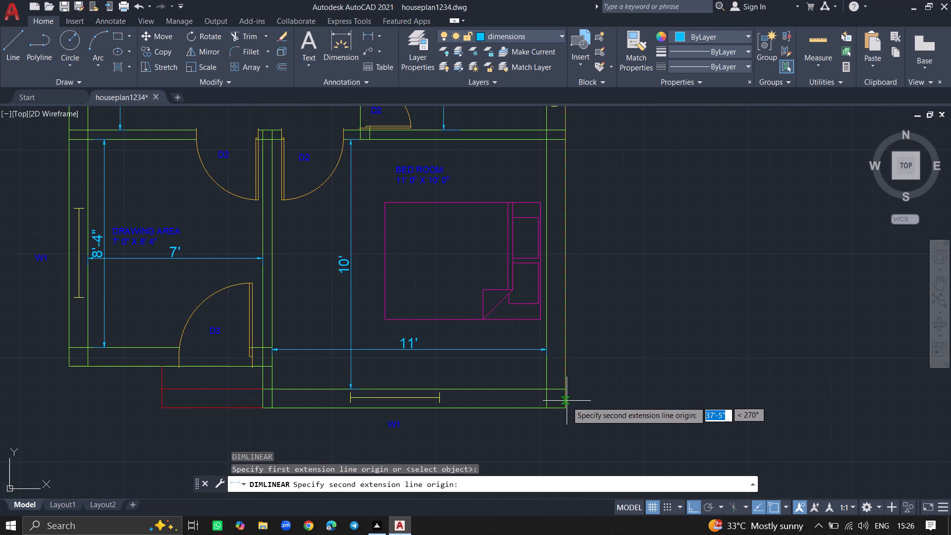
left_click(566, 406)
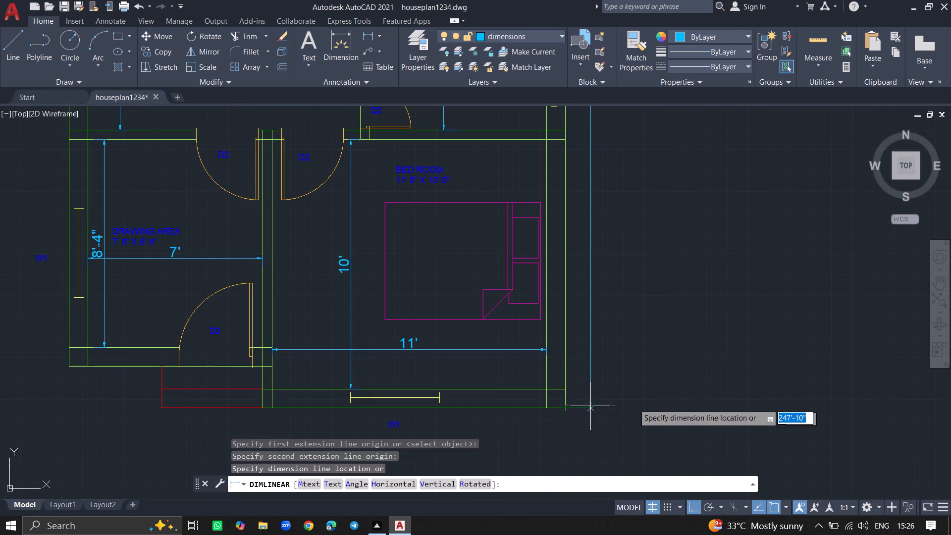
left_click(729, 409)
Add a horizontal linear dimension for the overall width between the outer corners of the kitchen and Bedroom-1 wall, about 1'-8" outside it.
scroll(641, 358, "down", 4, "ctrl")
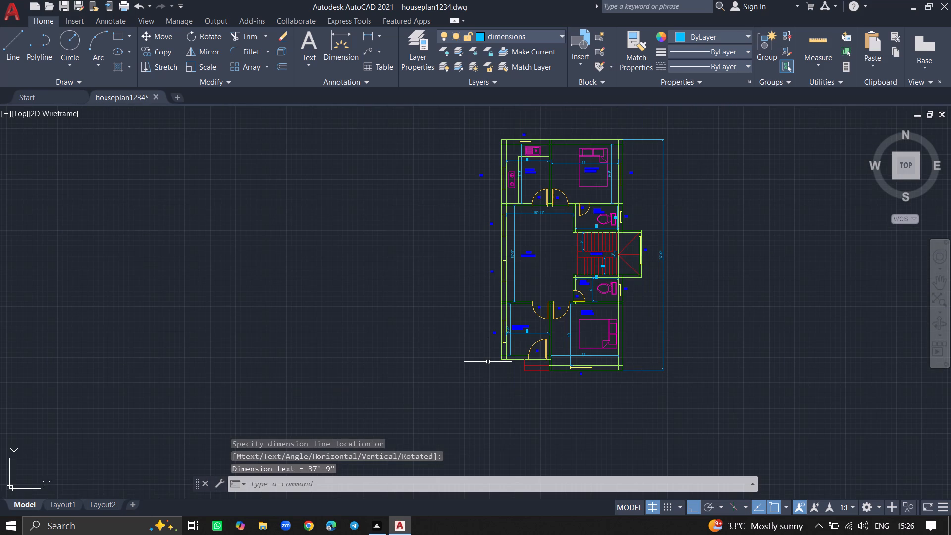
type("DIMLI")
left_click(520, 386)
scroll(499, 113, "up", 3, "ctrl")
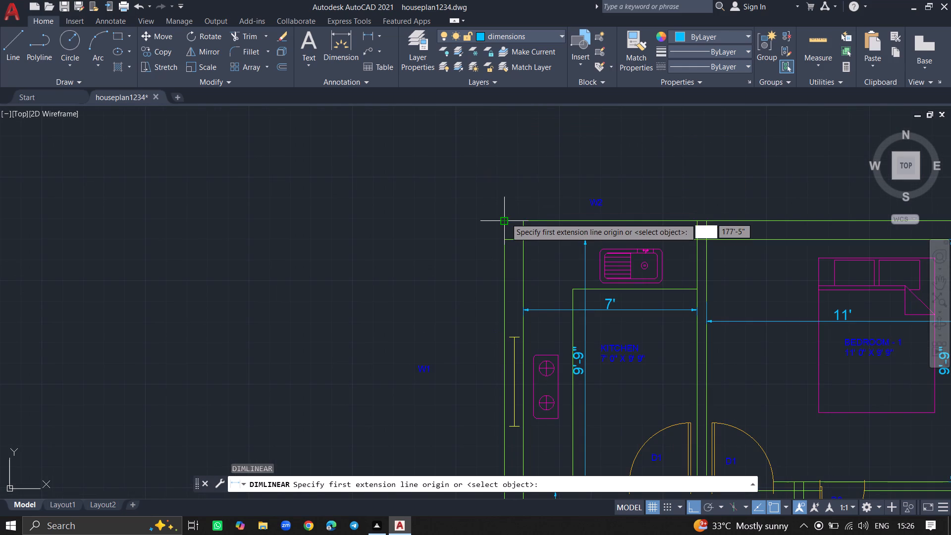
left_click(506, 222)
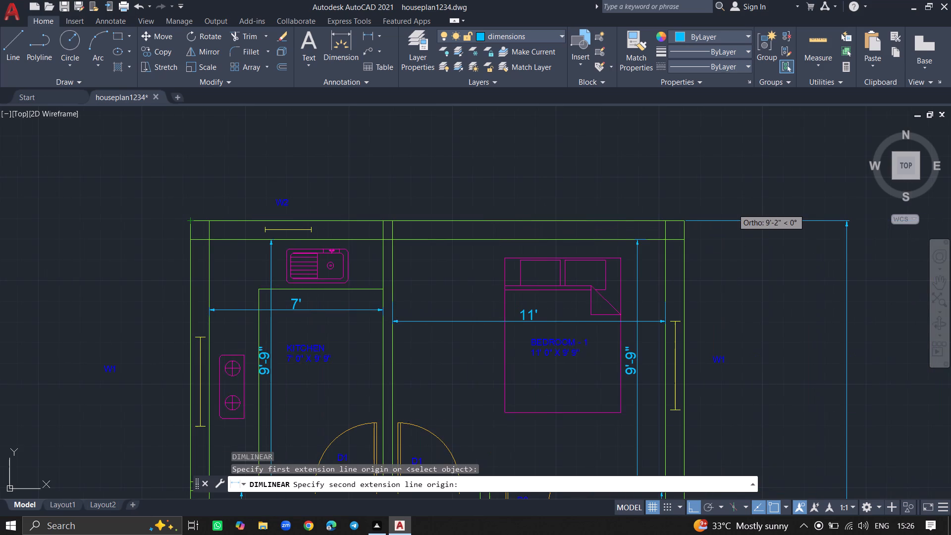
left_click(686, 220)
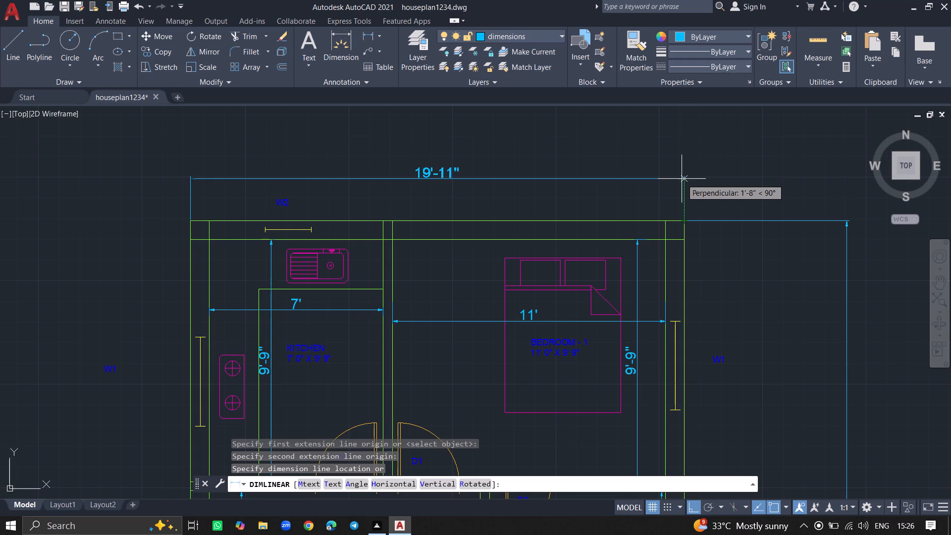
left_click(682, 179)
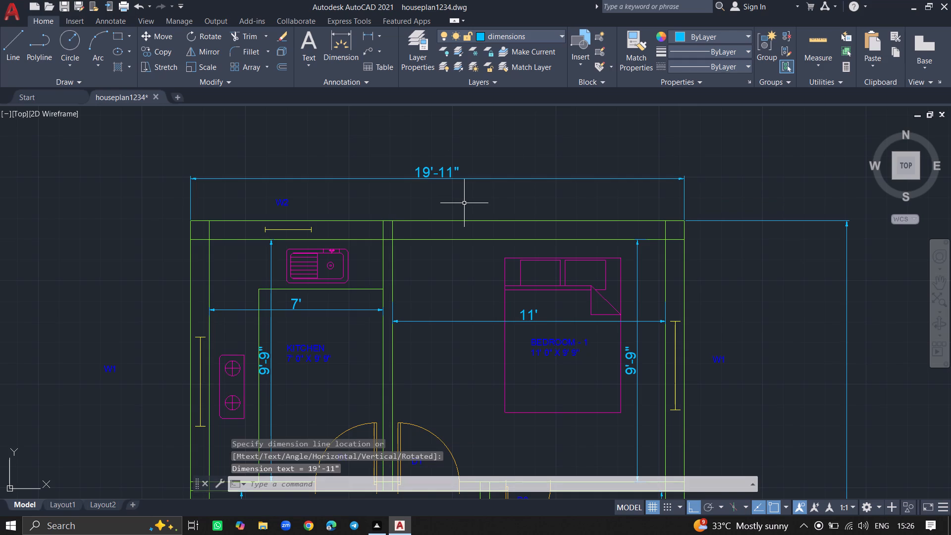
Use TEXTEDIT to override the overall width dimension's text above the kitchen and Bedroom-1 with 20'.
type("TEXT")
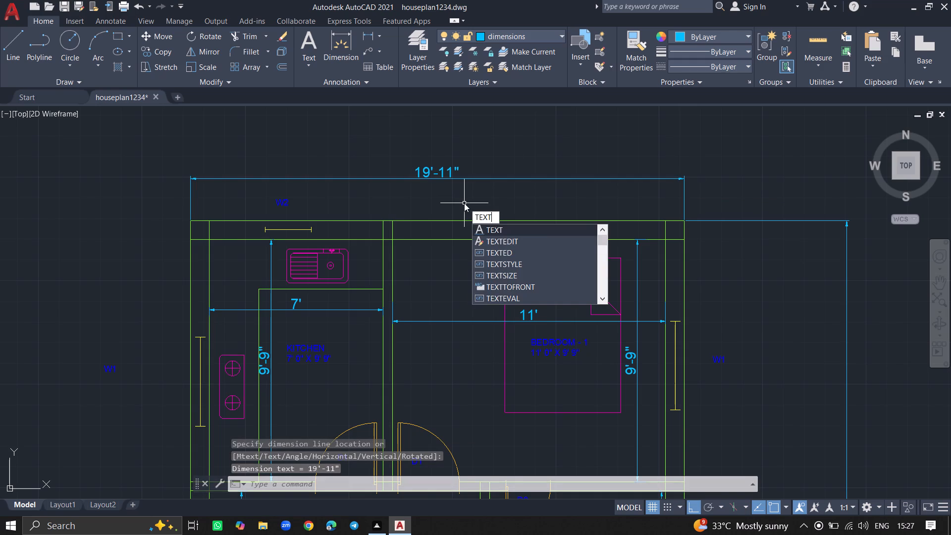
left_click(495, 239)
left_click(431, 172)
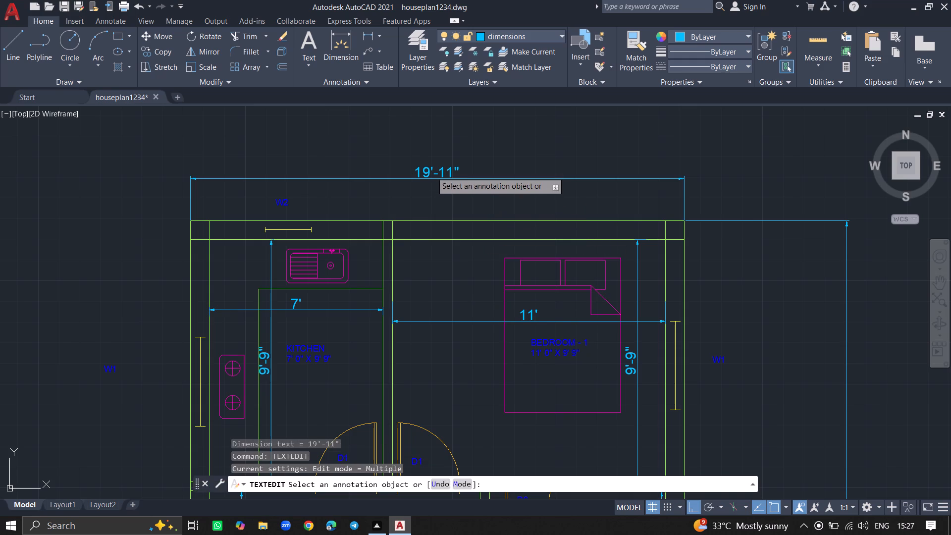
left_click(459, 175)
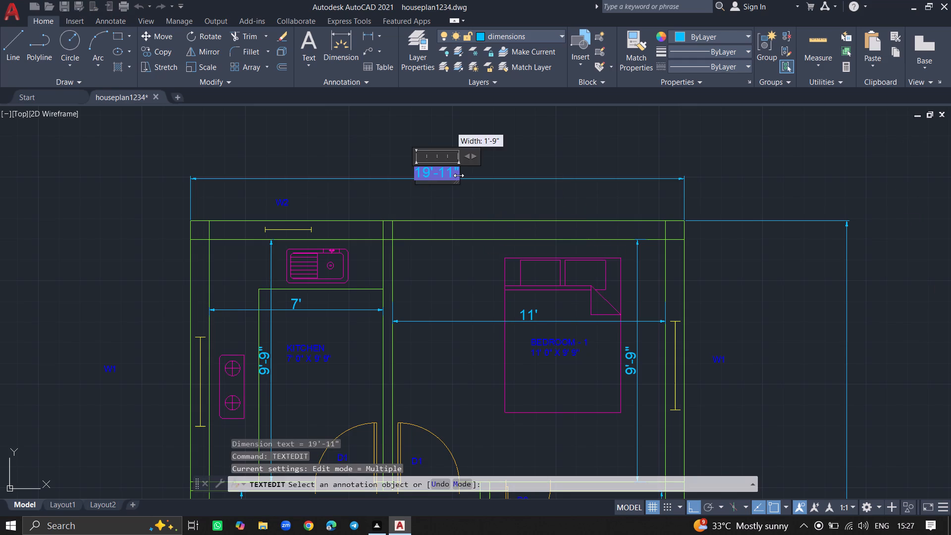
key("Delete")
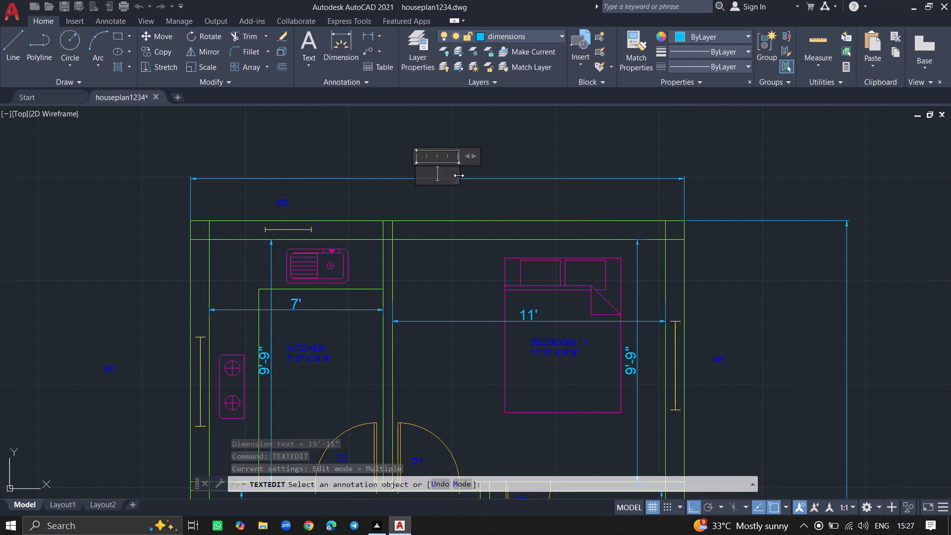
type("20")
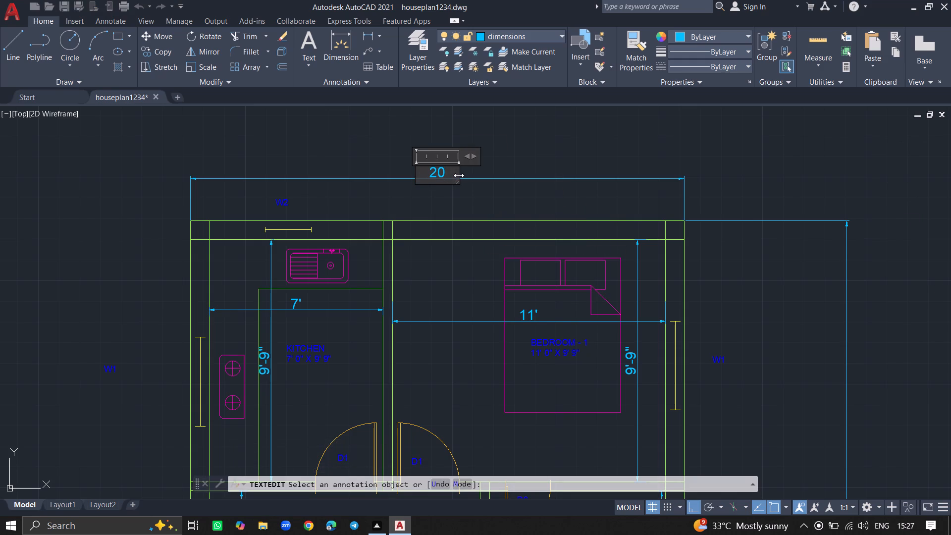
key("apostrophe")
left_click(480, 164)
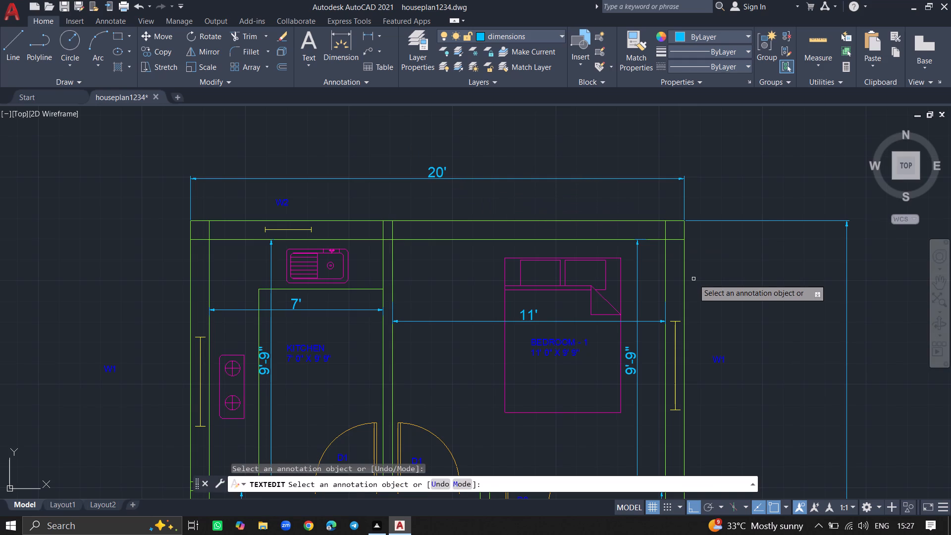
Replace the overall length dimension's text beside the staircase projection with 38' and end the text editing.
scroll(693, 279, "down", 5, "ctrl")
scroll(732, 395, "up", 4, "ctrl")
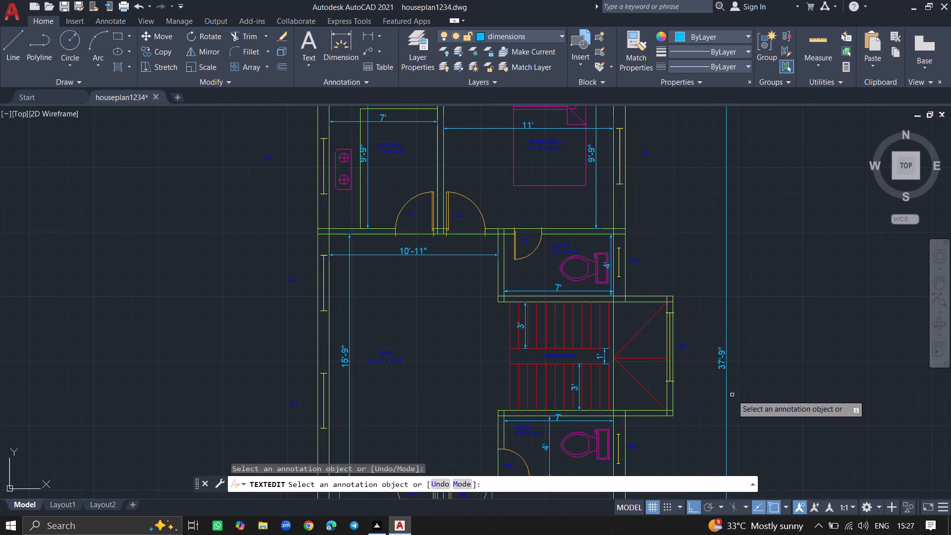
scroll(722, 374, "up", 4, "ctrl")
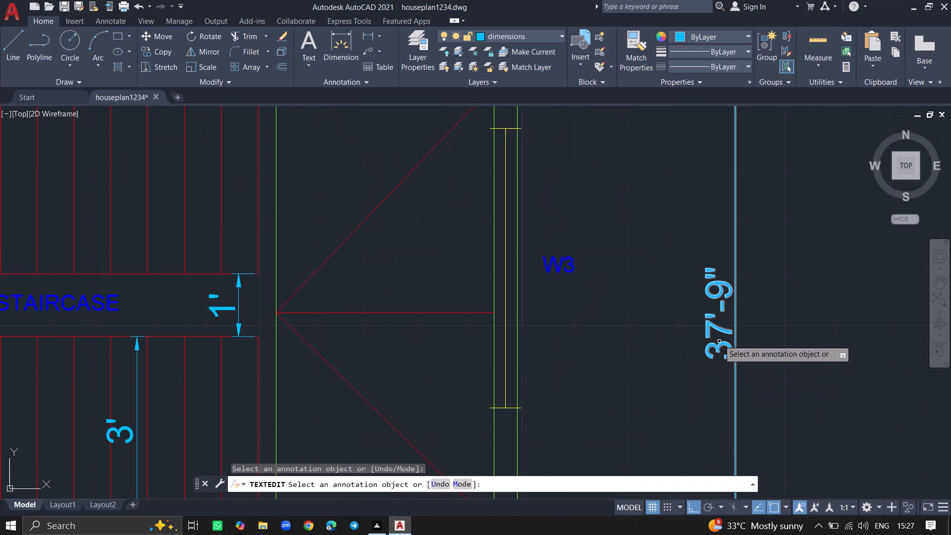
left_click(718, 331)
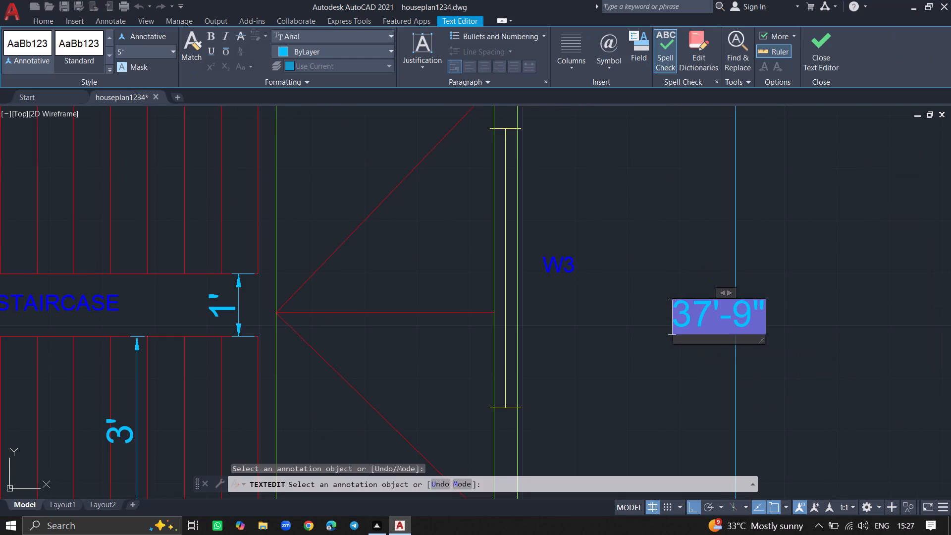
key("Delete")
type("38'")
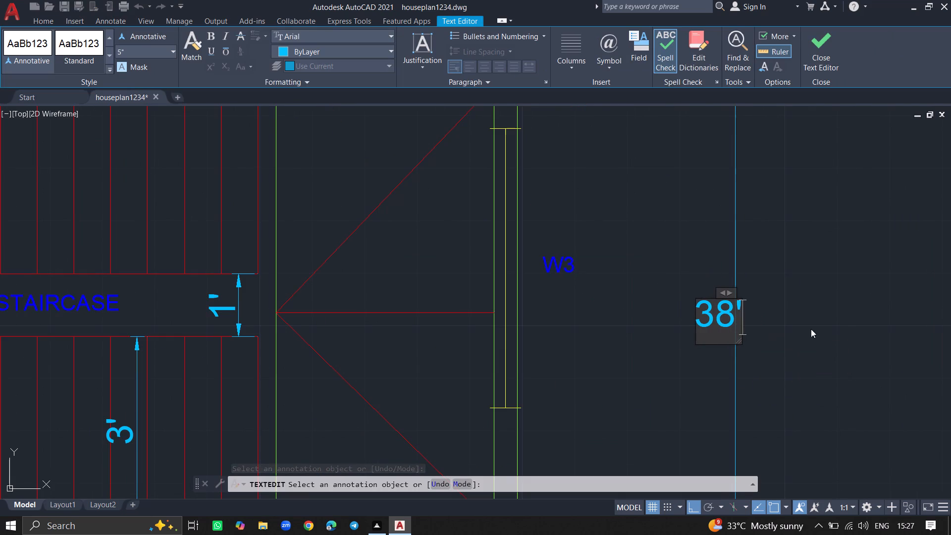
left_click(830, 325)
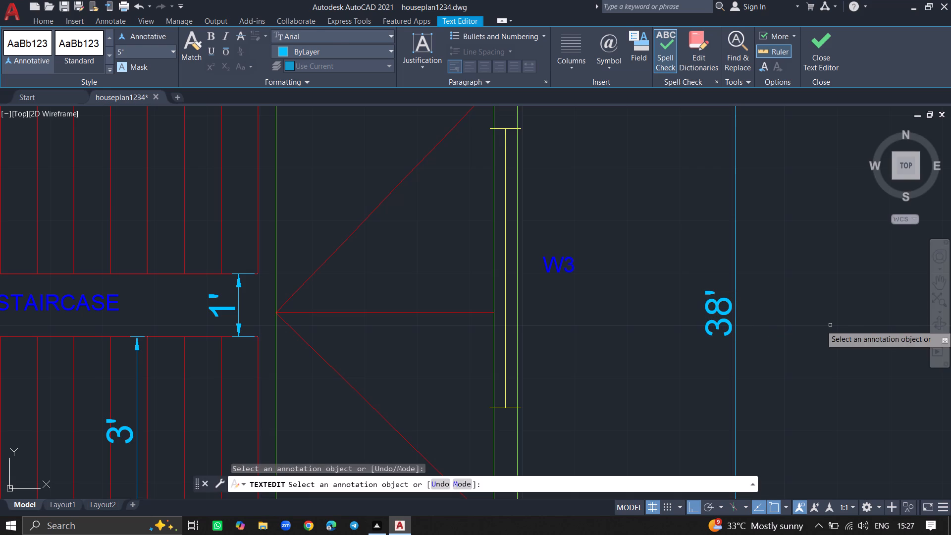
key("Escape")
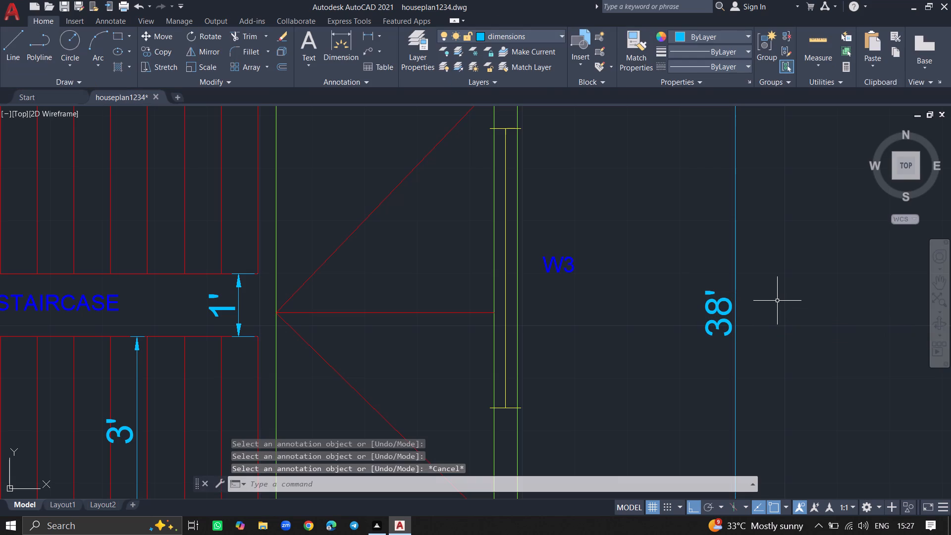
Start the Hatch command with the whole house plan in view.
scroll(777, 301, "down", 6, "ctrl")
scroll(731, 285, "down", 3, "ctrl")
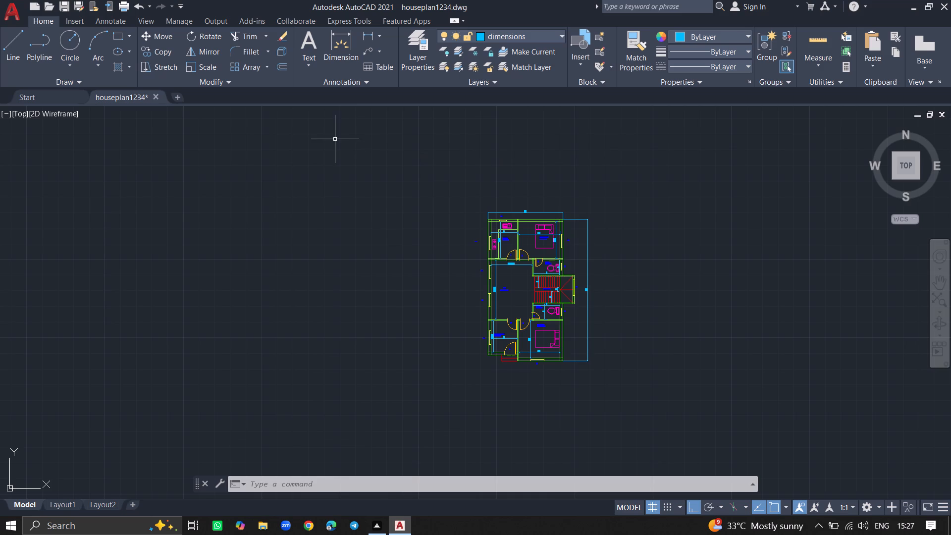
double_click(117, 64)
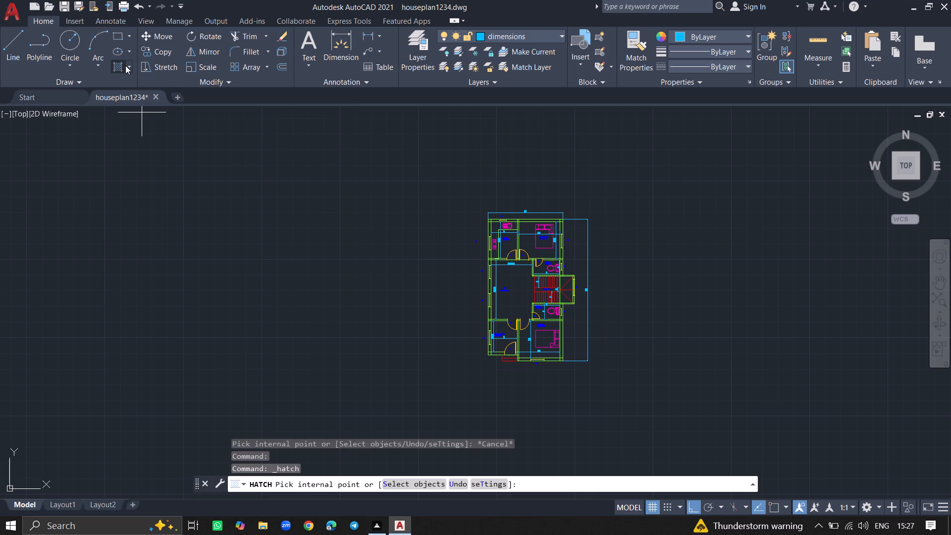
left_click(125, 66)
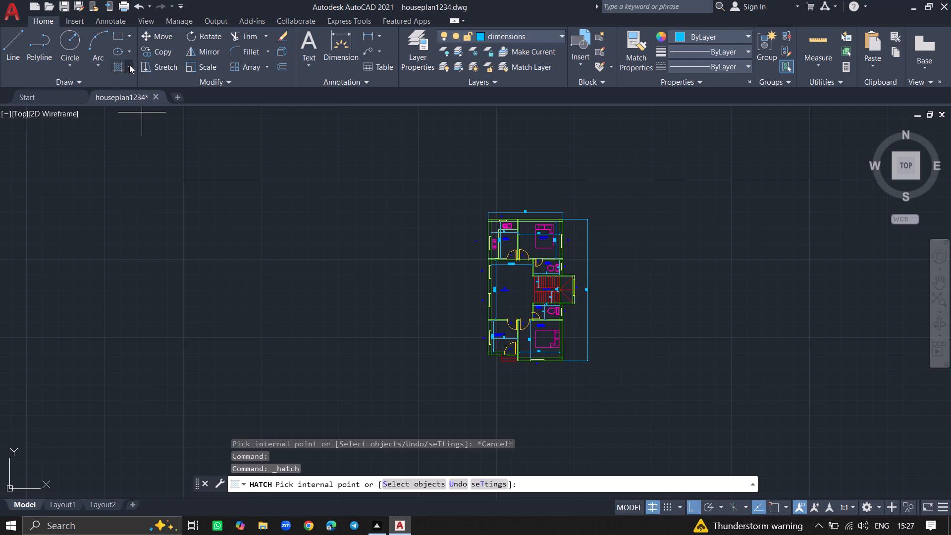
left_click(129, 65)
left_click(129, 83)
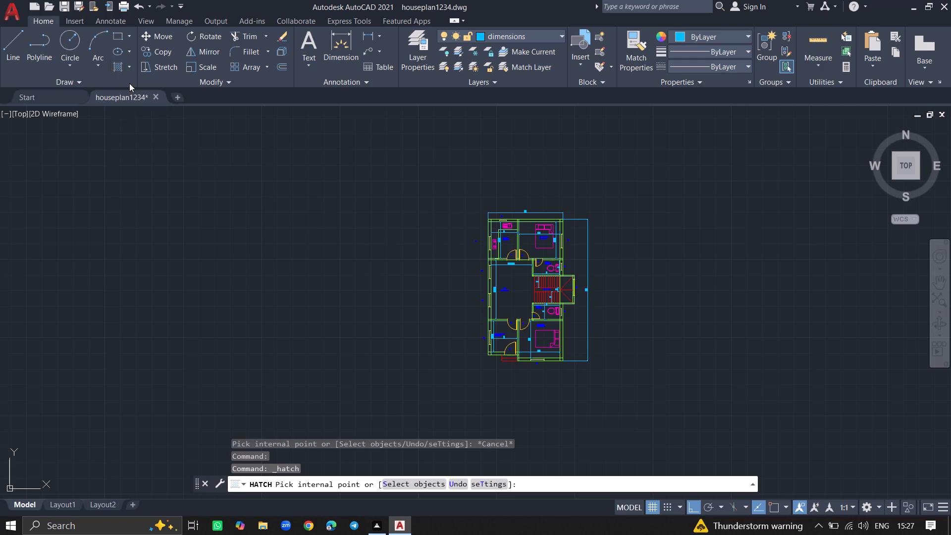
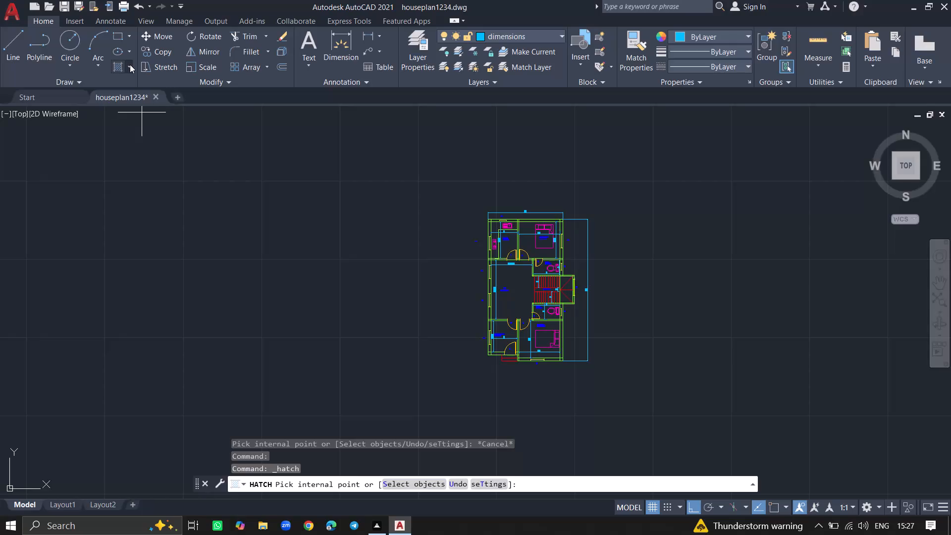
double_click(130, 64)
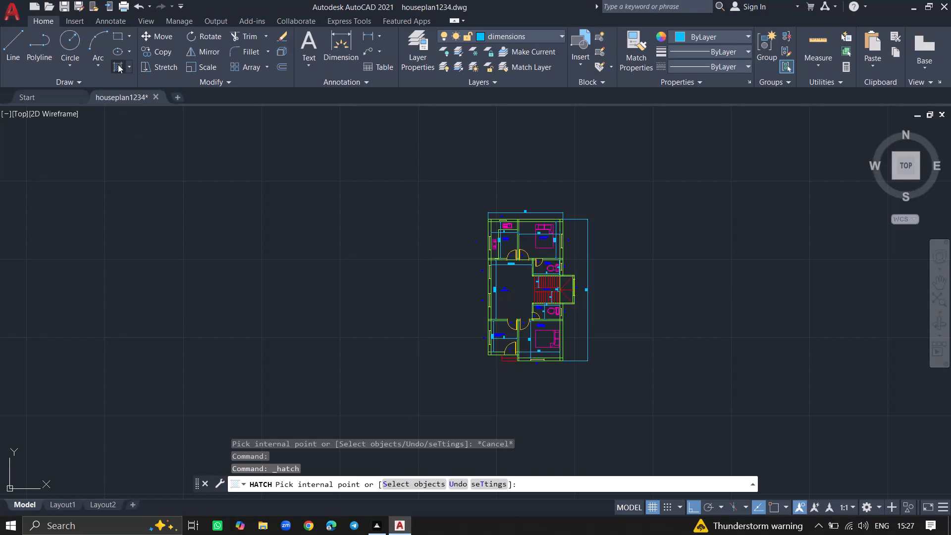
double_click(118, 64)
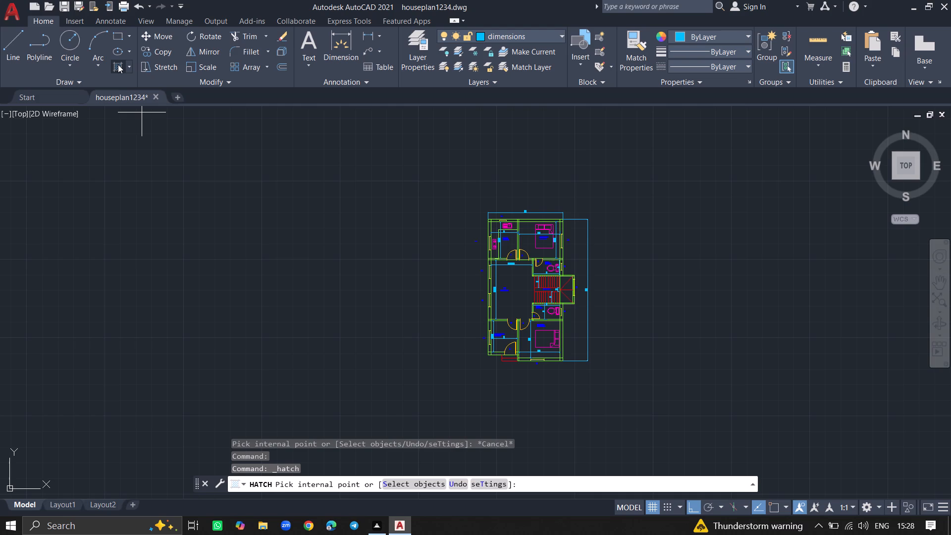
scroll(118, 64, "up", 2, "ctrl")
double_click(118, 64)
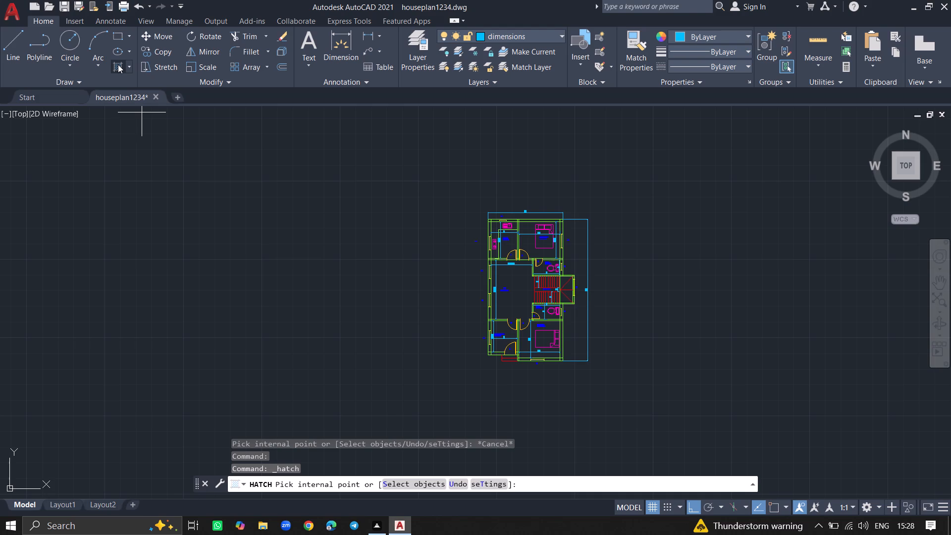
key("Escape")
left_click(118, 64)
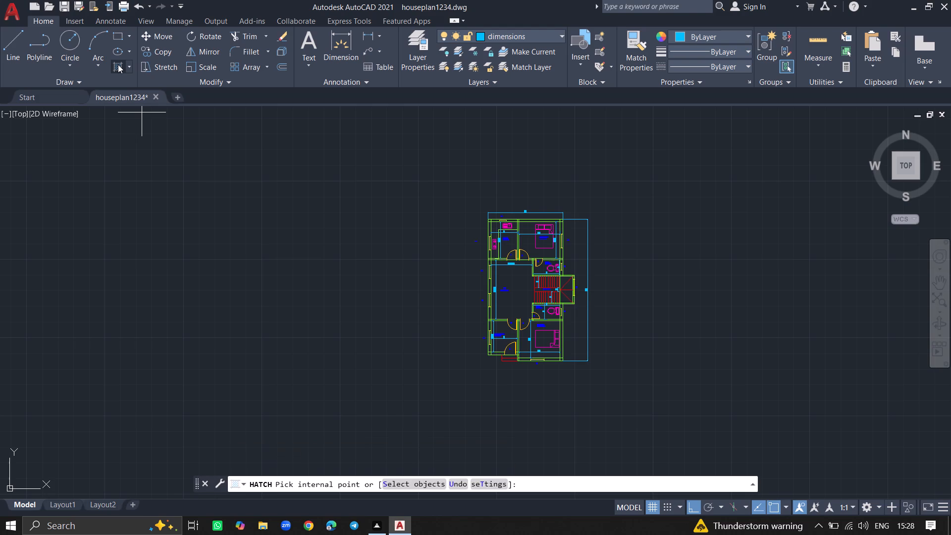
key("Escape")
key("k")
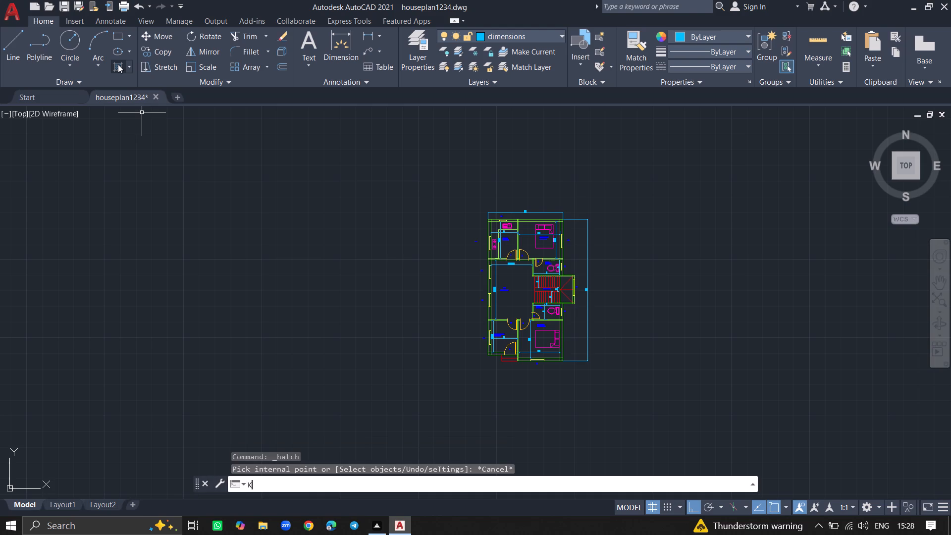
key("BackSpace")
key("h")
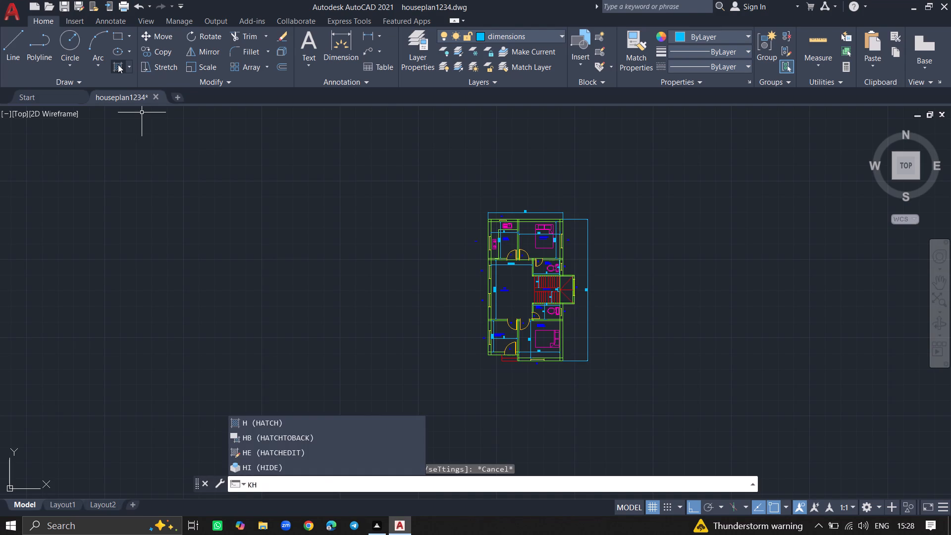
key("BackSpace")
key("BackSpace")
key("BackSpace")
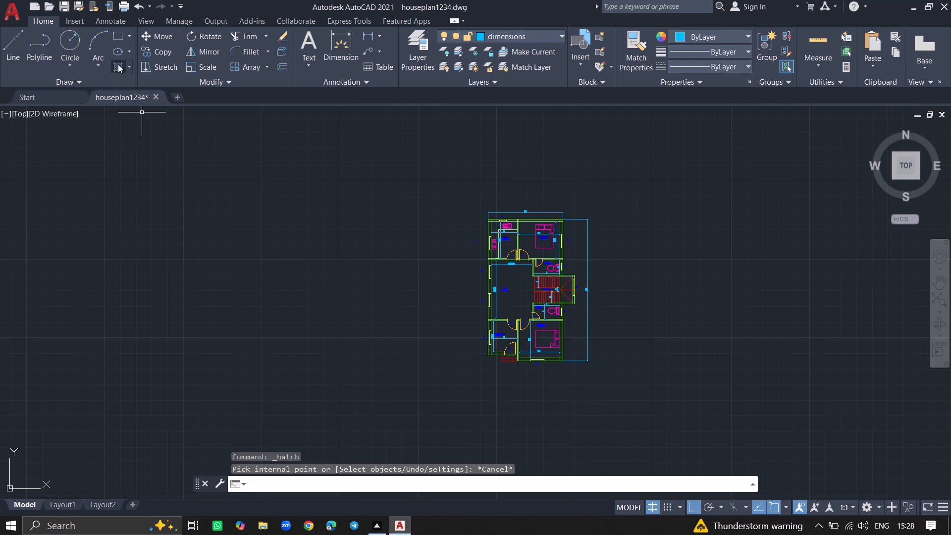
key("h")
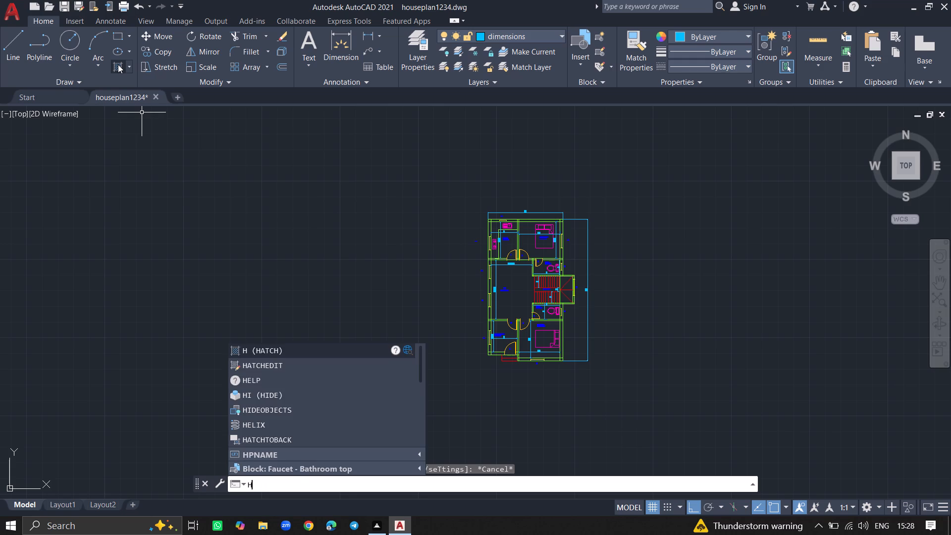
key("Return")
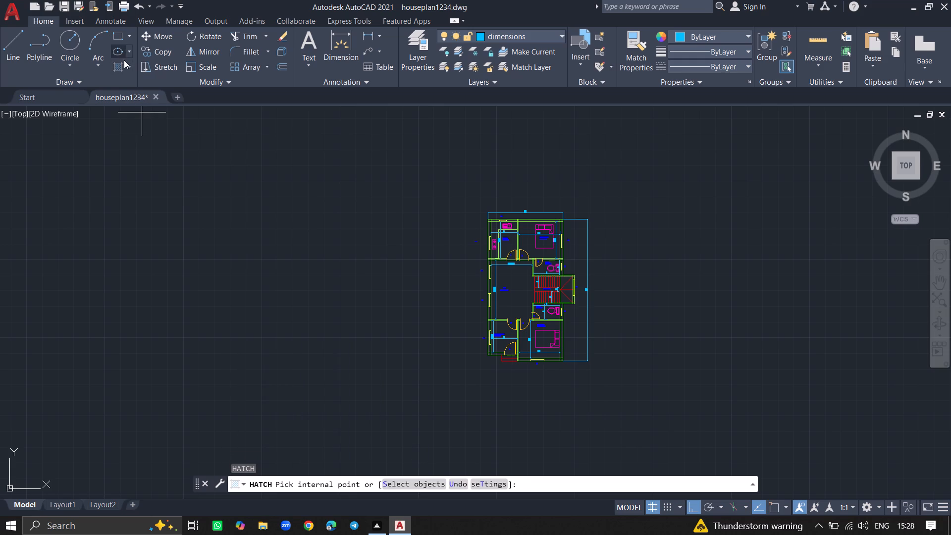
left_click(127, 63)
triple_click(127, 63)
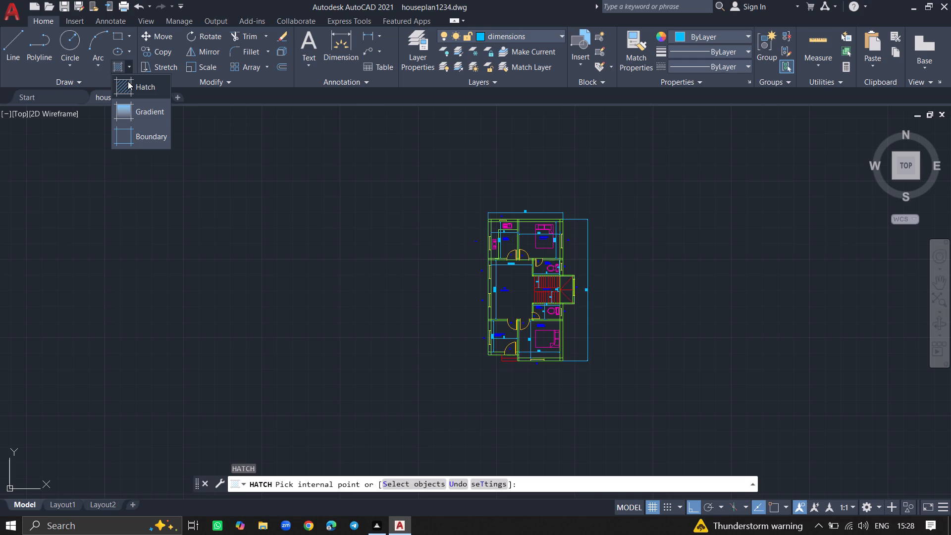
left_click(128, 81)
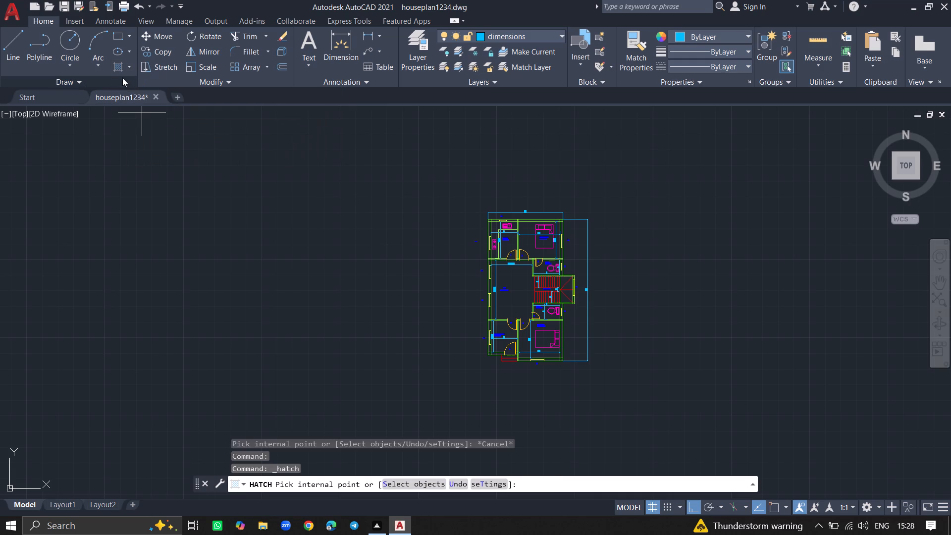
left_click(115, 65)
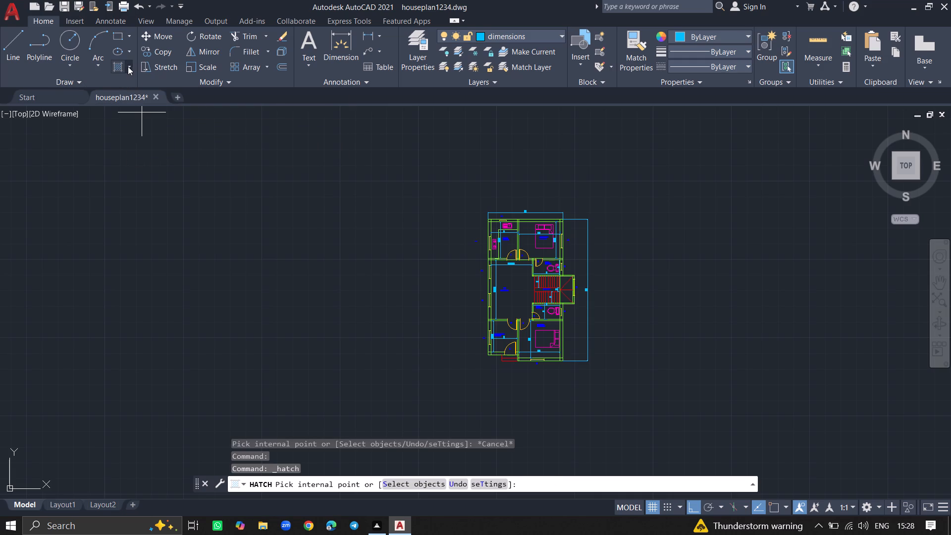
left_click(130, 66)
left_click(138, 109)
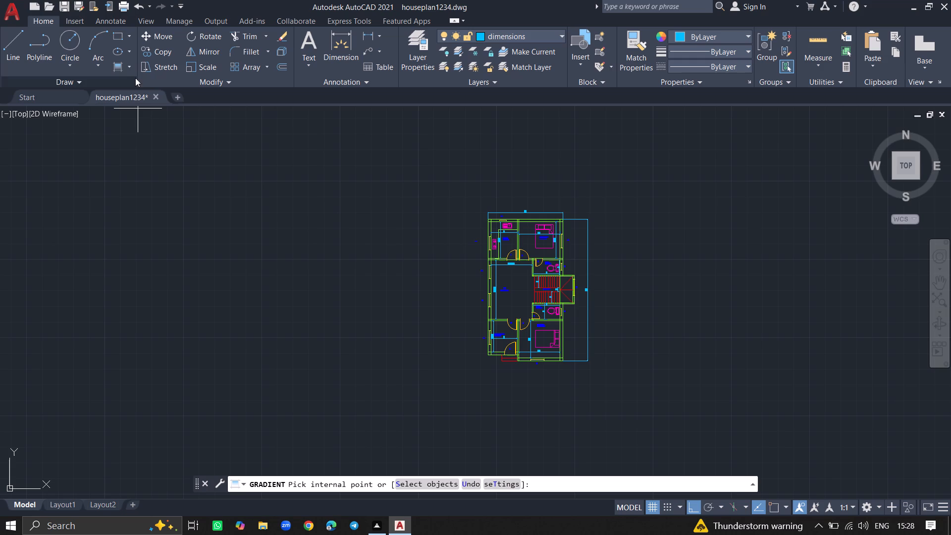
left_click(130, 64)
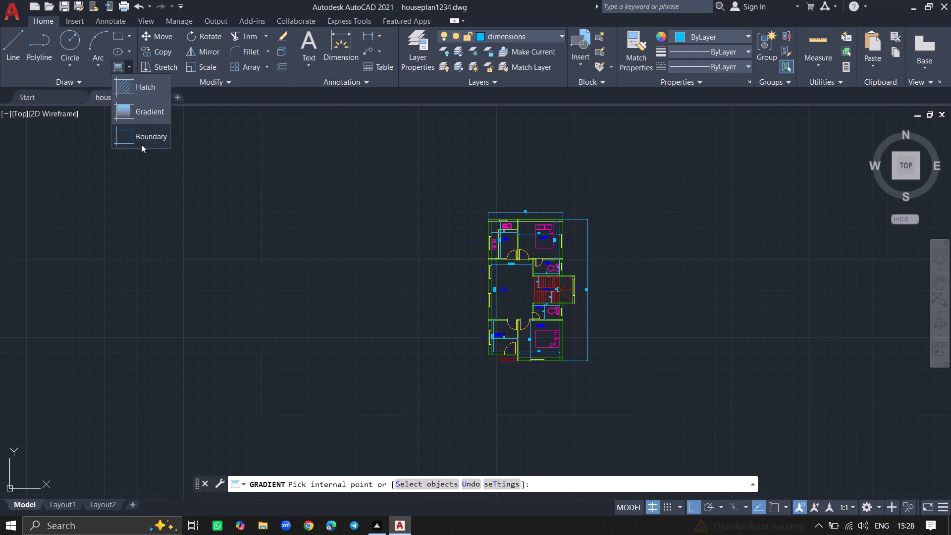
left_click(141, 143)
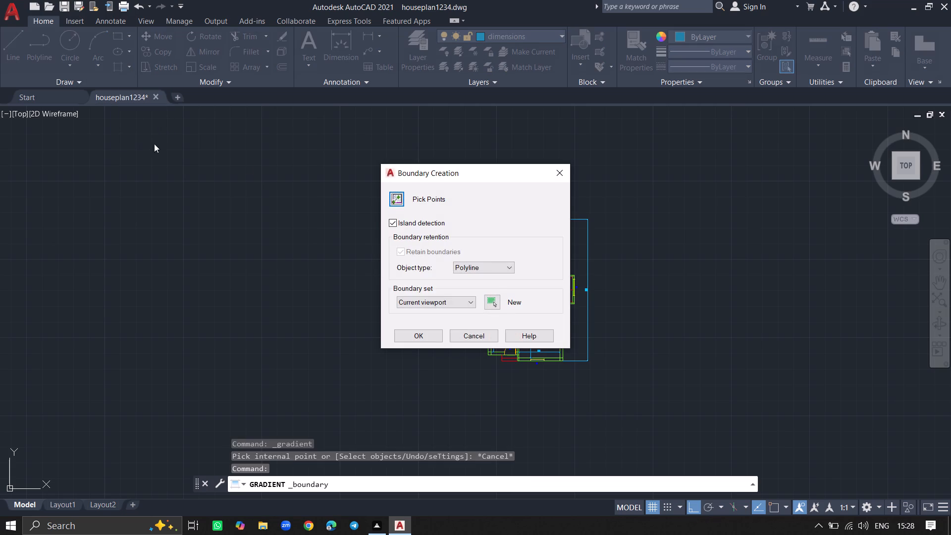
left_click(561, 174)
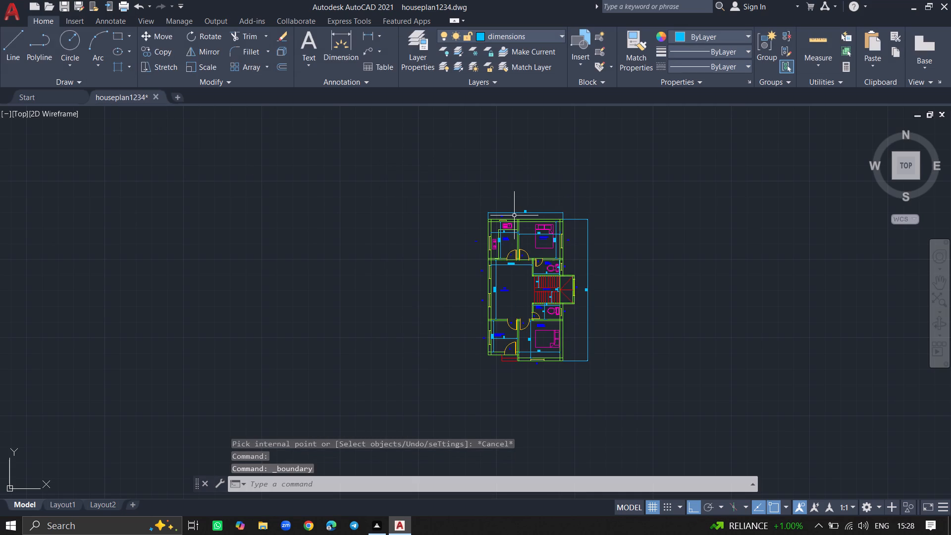
Hatch the outer wall strip above the kitchen sink with the ANSI31 pattern in green.
scroll(514, 215, "up", 4, "ctrl")
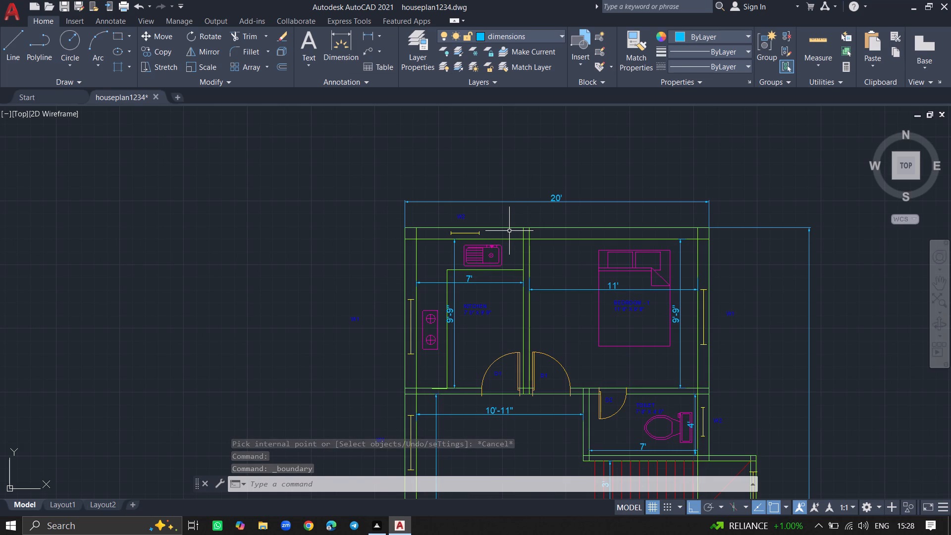
key("h")
key("Return")
left_click(509, 231)
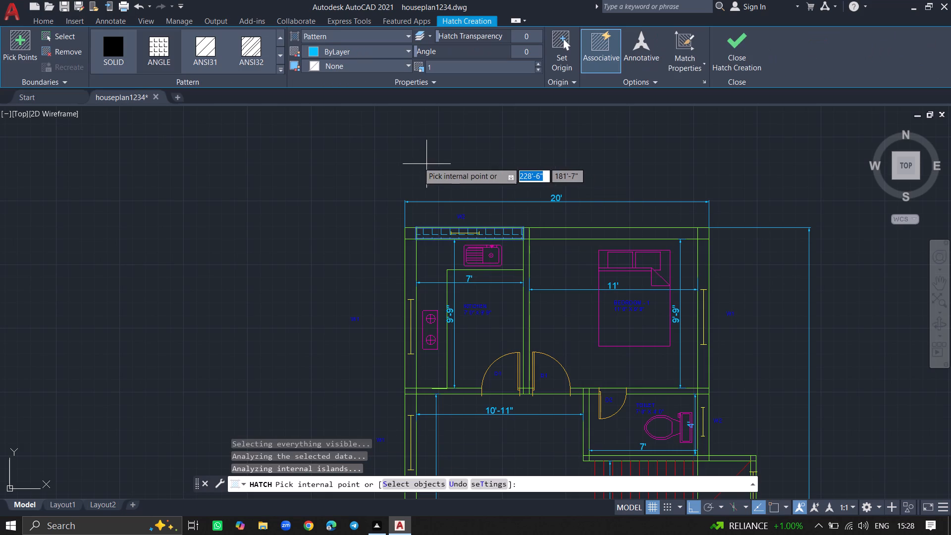
left_click(212, 50)
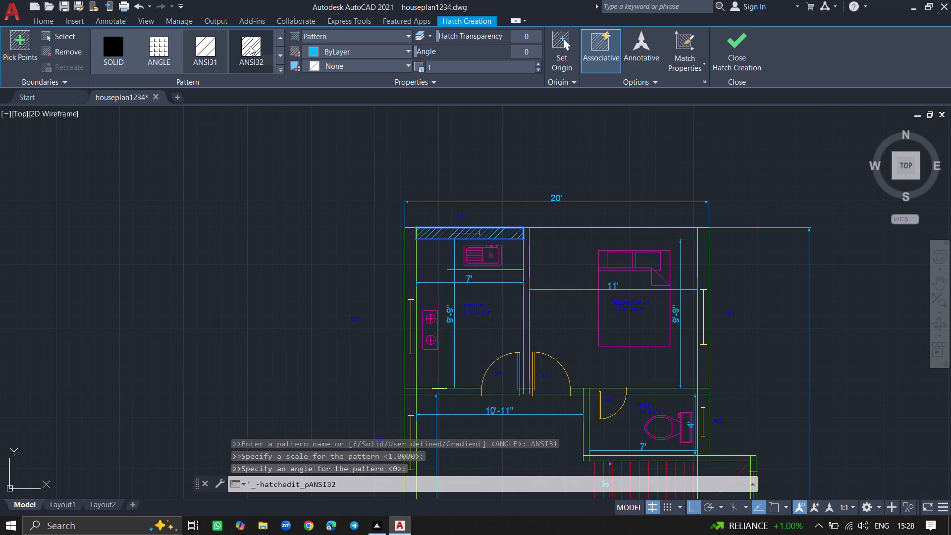
left_click(322, 49)
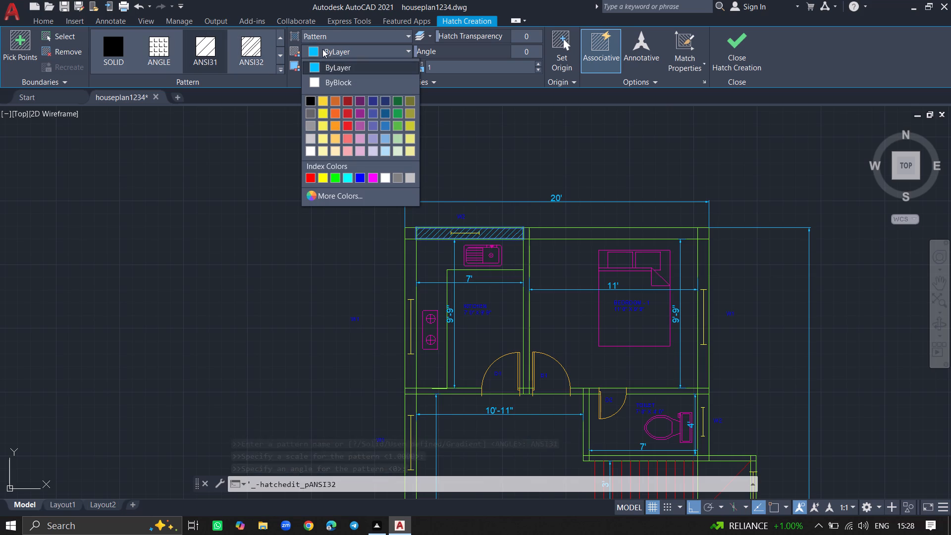
left_click(336, 177)
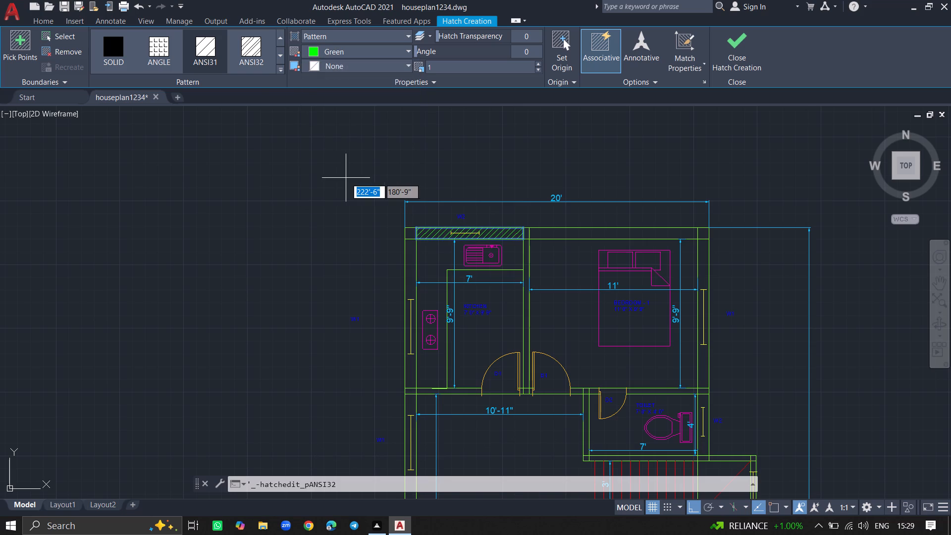
left_click(431, 233)
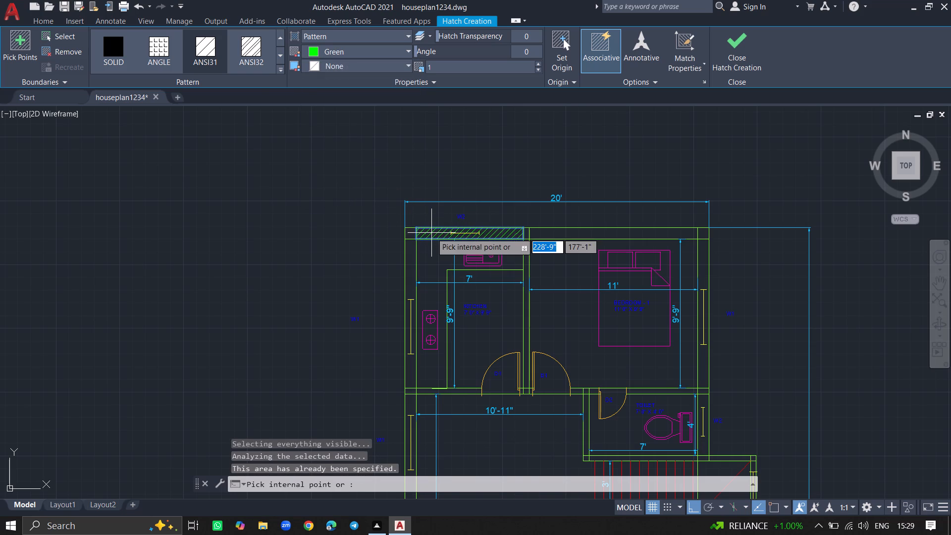
Extend the hatch to Bedroom-1's outer walls, the kitchen's side wall, the partition between both rooms, and their wall corners.
left_click(555, 236)
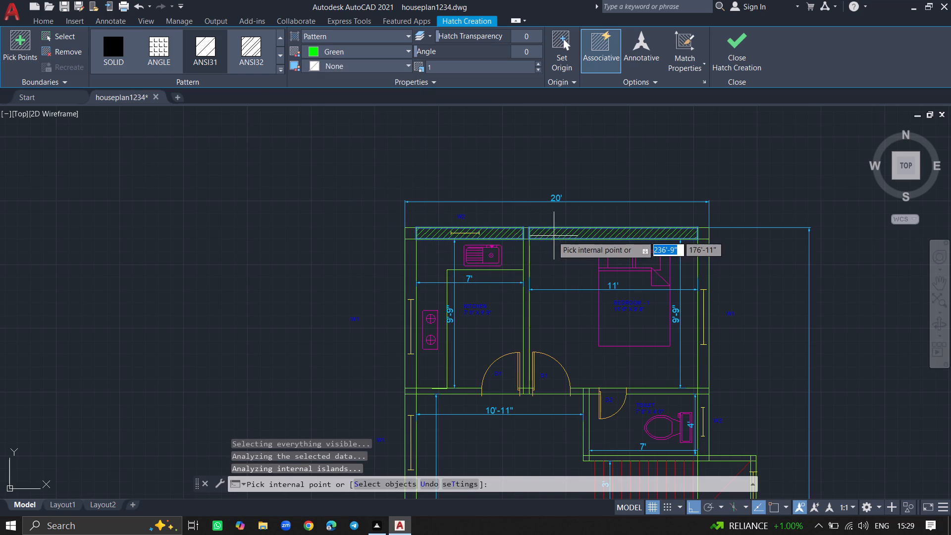
left_click(526, 241)
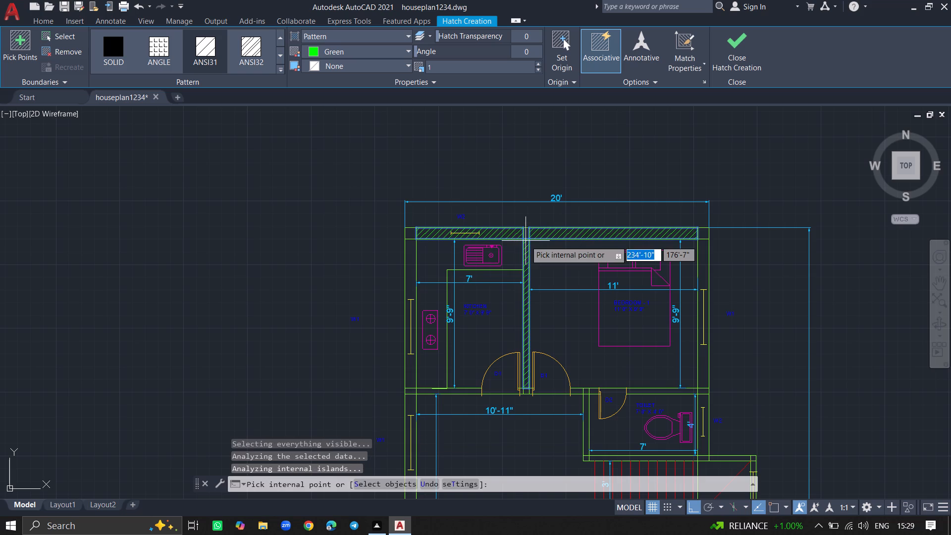
left_click(526, 237)
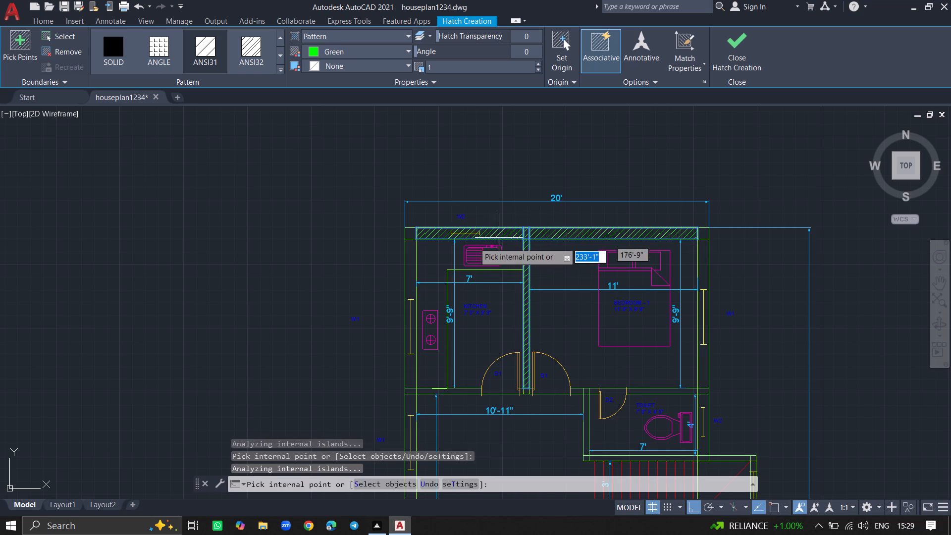
left_click(406, 257)
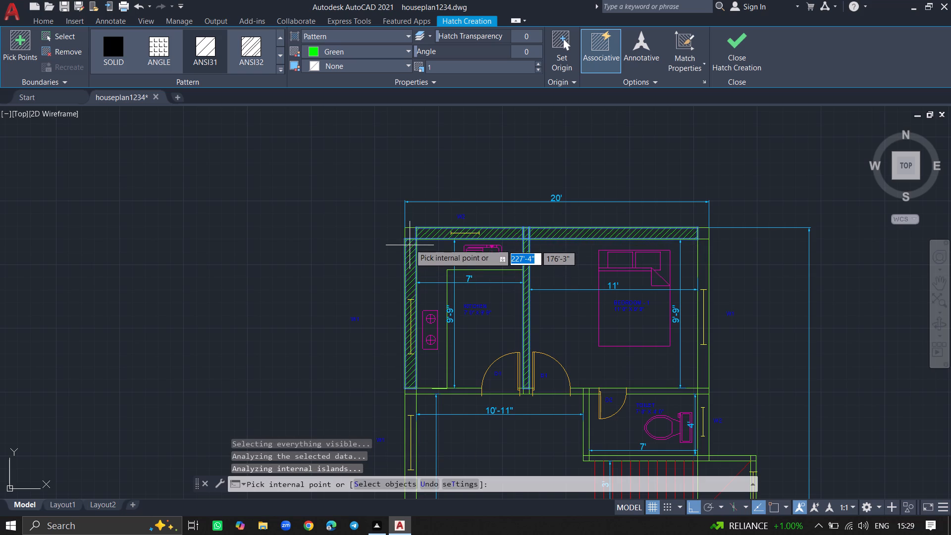
left_click(410, 235)
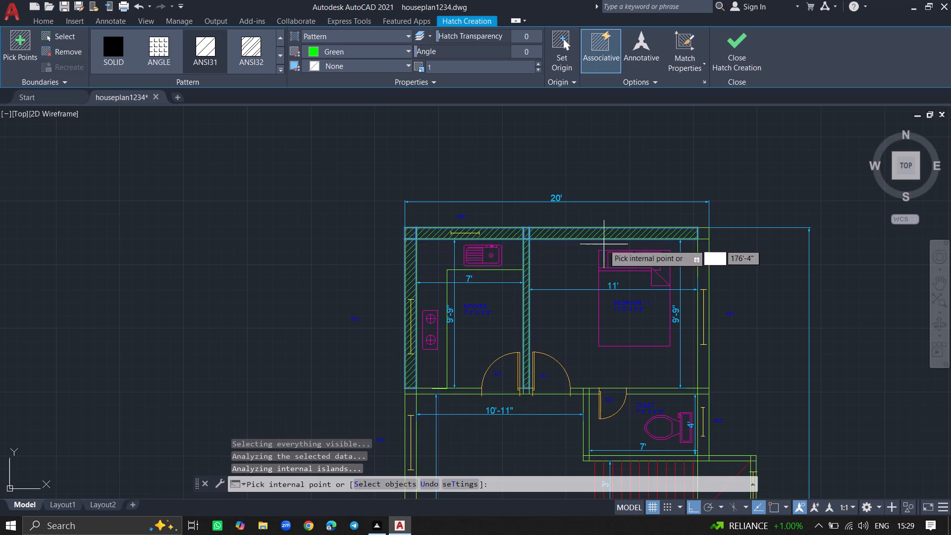
left_click(702, 270)
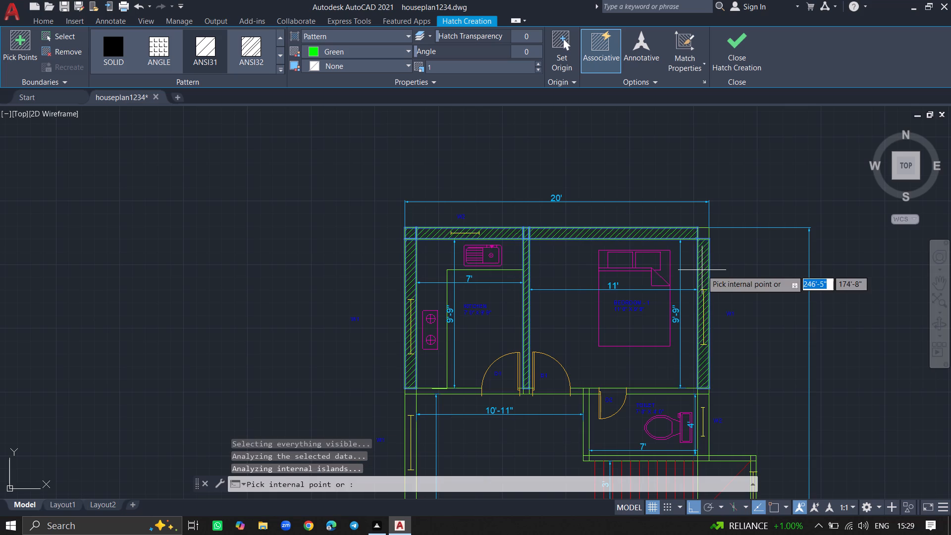
left_click(704, 234)
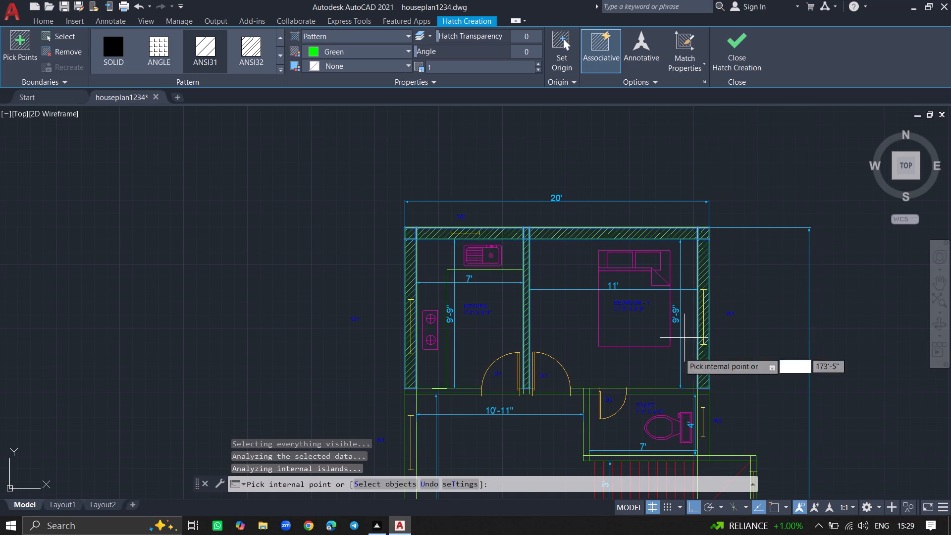
Extend the hatch to the walls around the toilet below Bedroom-1, including the adjoining staircase projection wall and the hall-side junction.
left_click(666, 392)
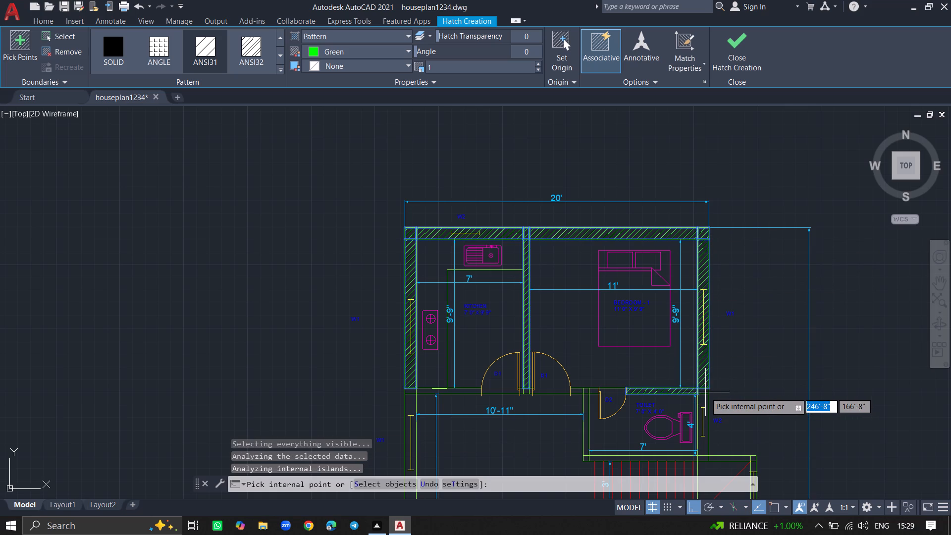
left_click(704, 395)
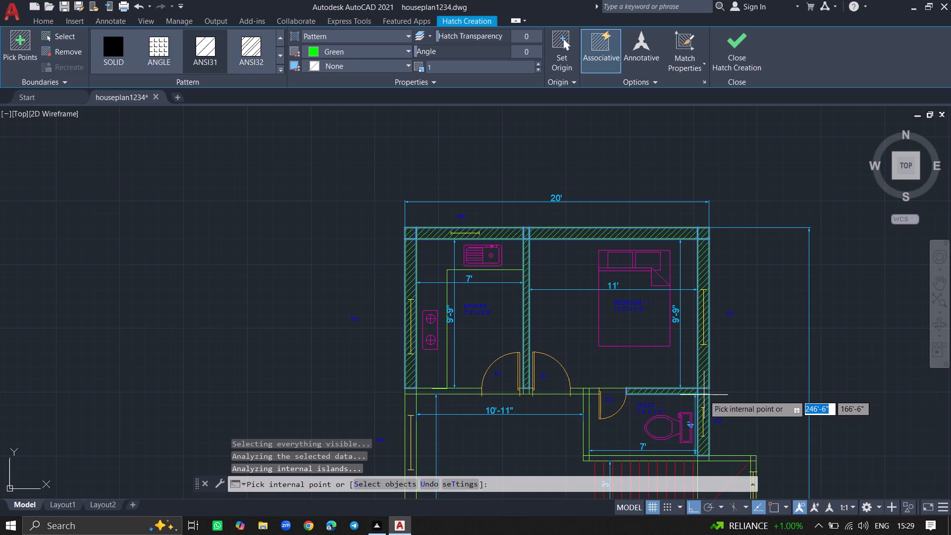
left_click(666, 457)
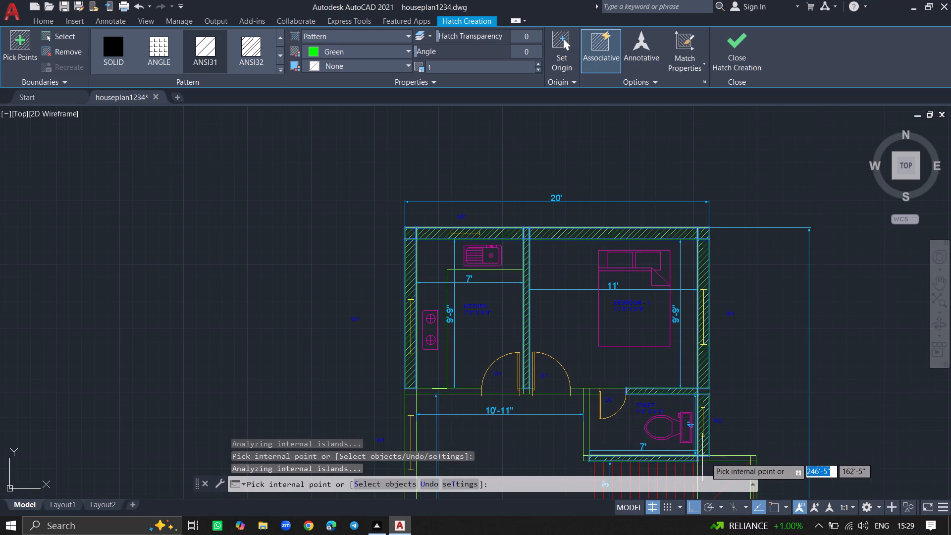
left_click(709, 457)
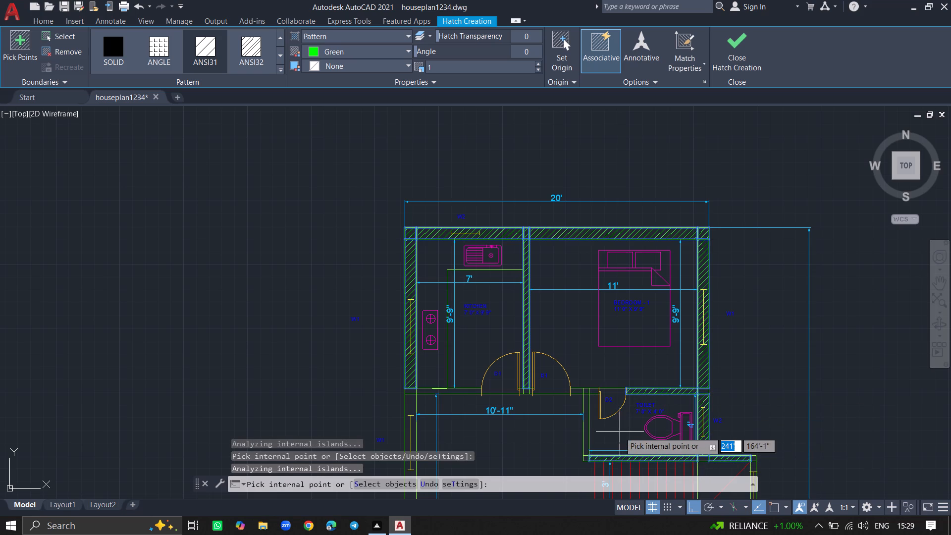
left_click(586, 428)
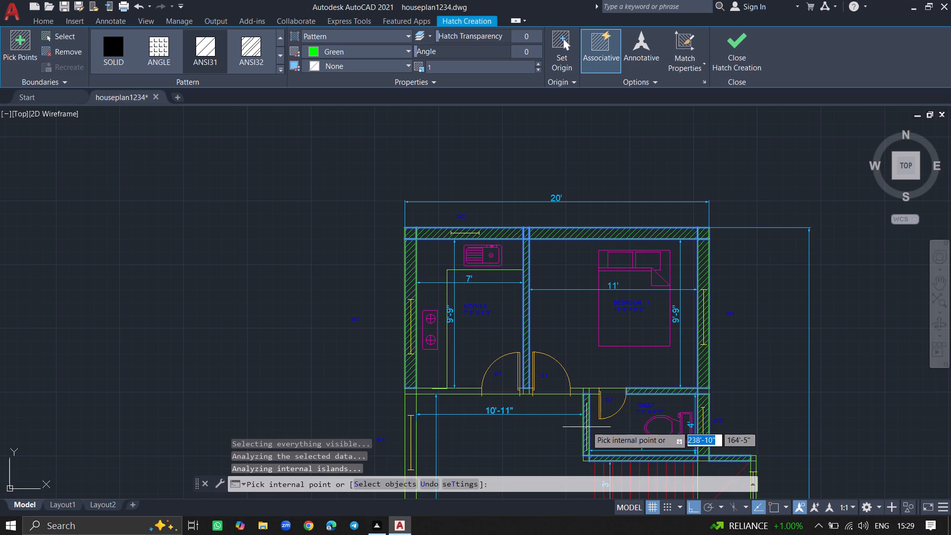
left_click(587, 390)
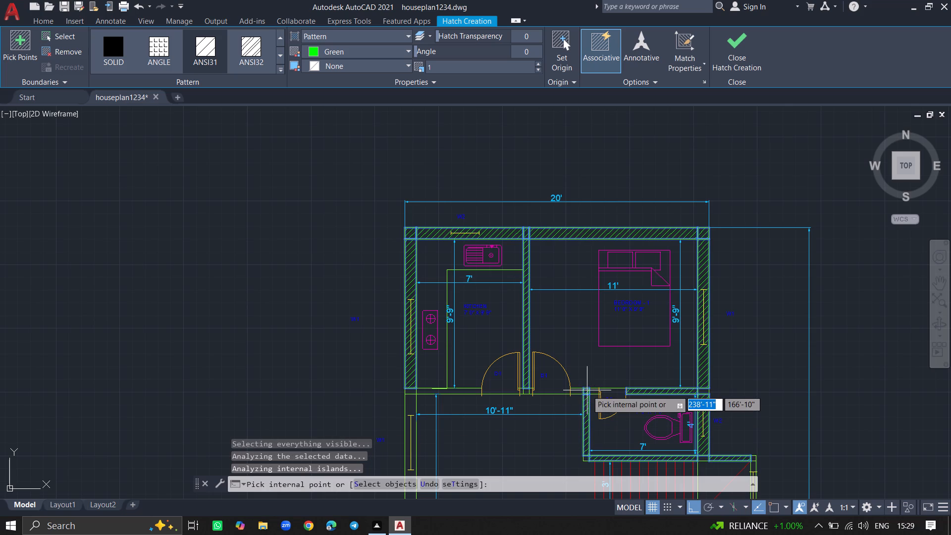
Extend the hatch to the wall pieces separating the kitchen and Bedroom-1 from the hall, their outer corner, and the hall's outer side wall.
left_click(577, 391)
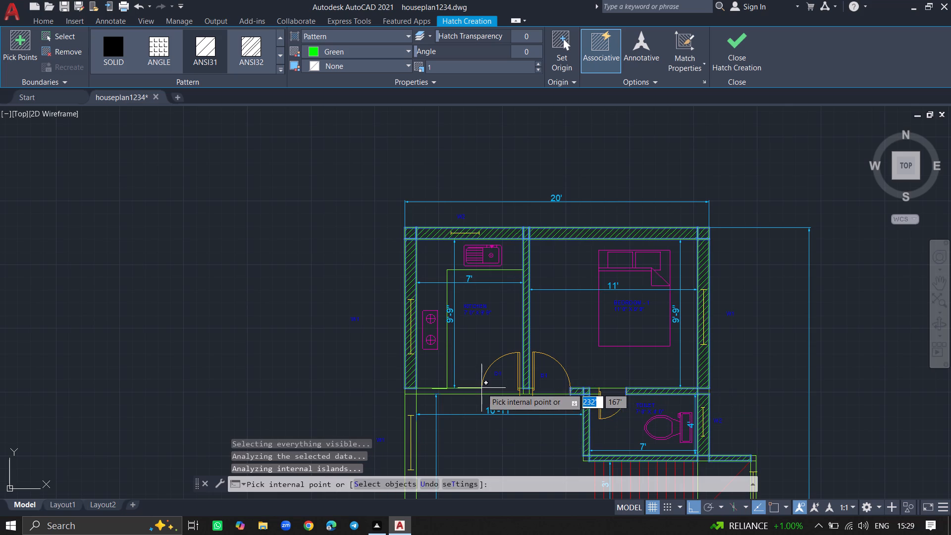
left_click(464, 391)
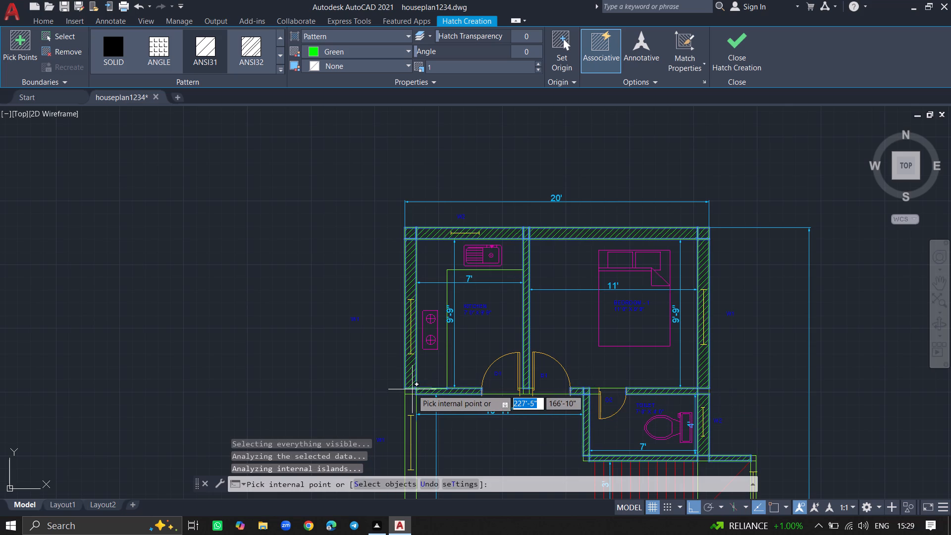
left_click(411, 392)
left_click(411, 405)
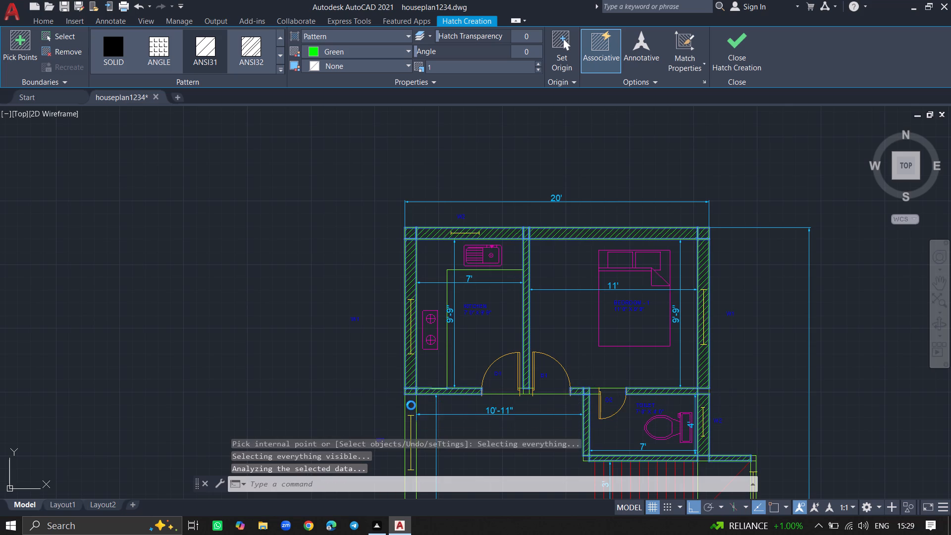
Extend the hatch to the wall between the staircase and the lower toilet, the stair projection's lower window-side piece, and the toilet's hall-side wall and corner.
scroll(420, 342, "down", 3, "ctrl")
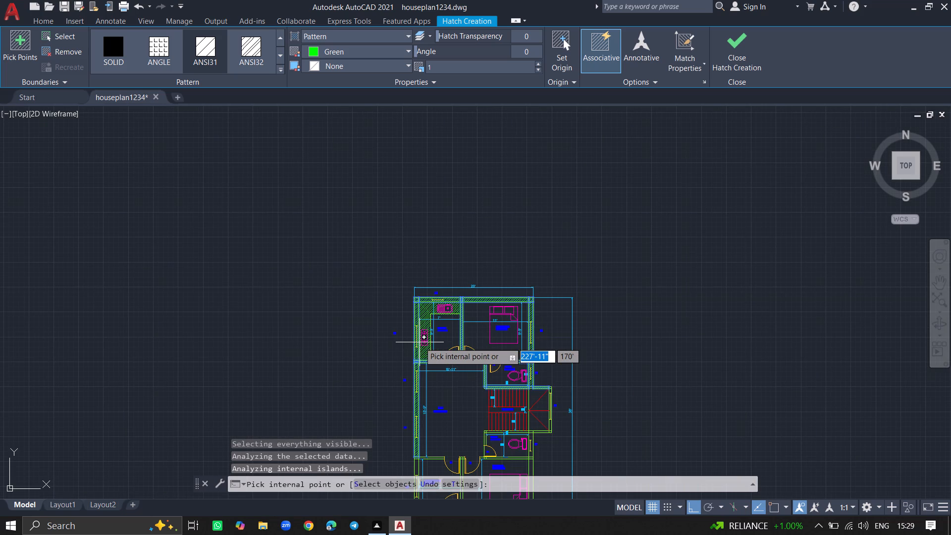
scroll(545, 448, "up", 3, "ctrl")
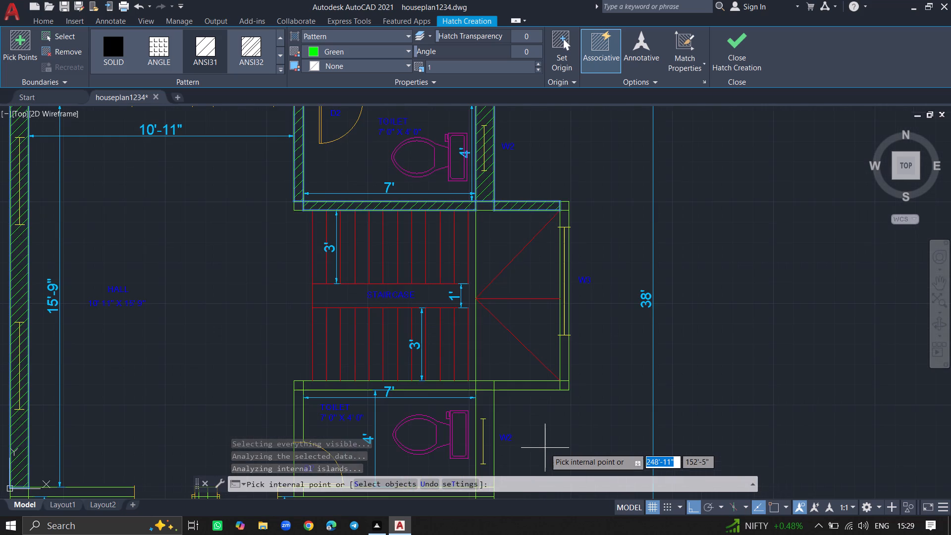
left_click(539, 384)
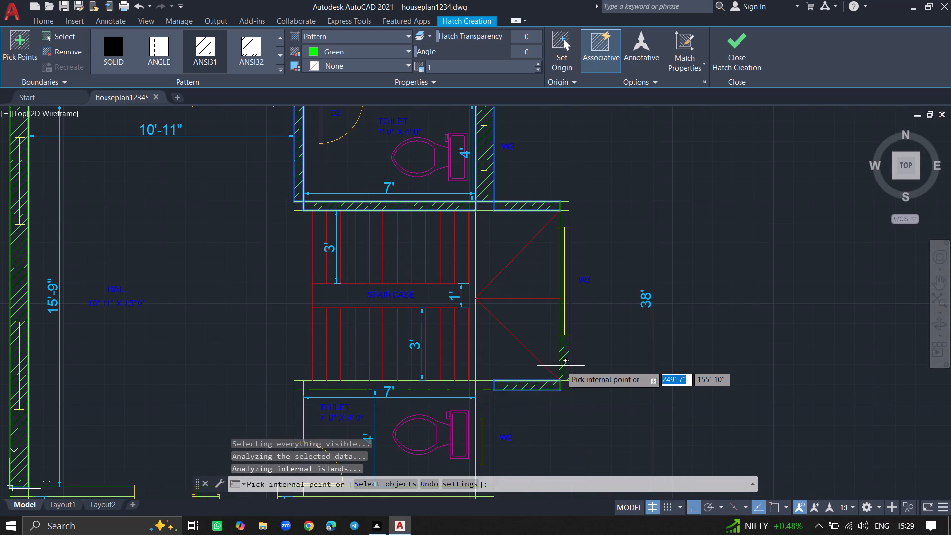
left_click(561, 366)
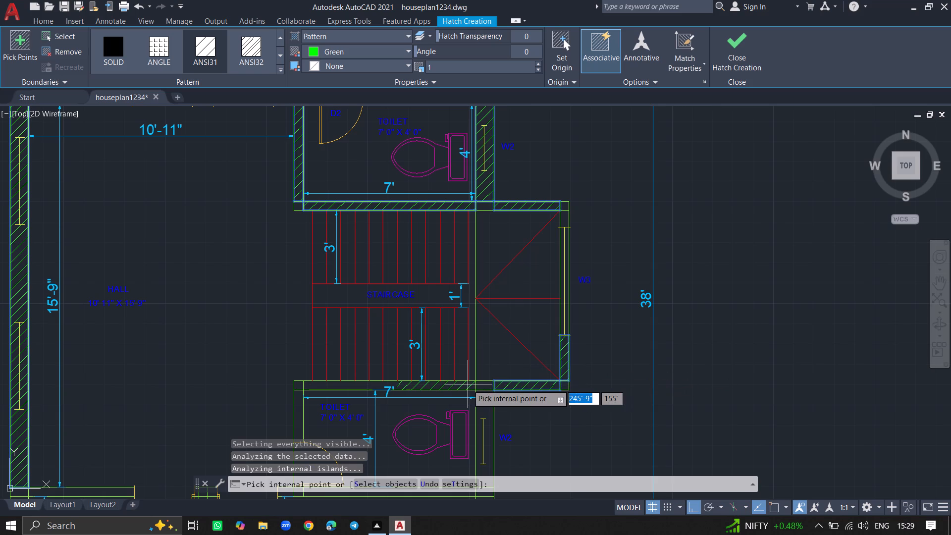
left_click(468, 384)
left_click(477, 385)
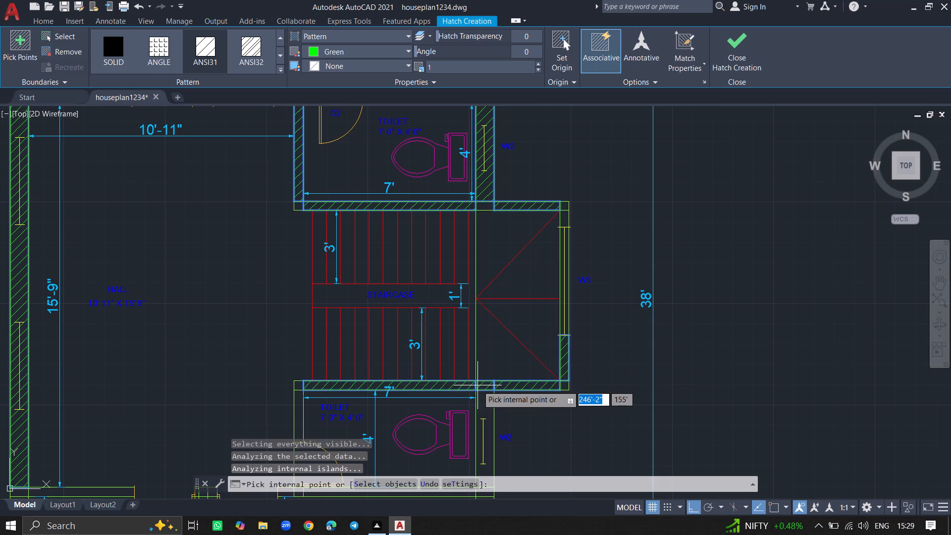
left_click(300, 401)
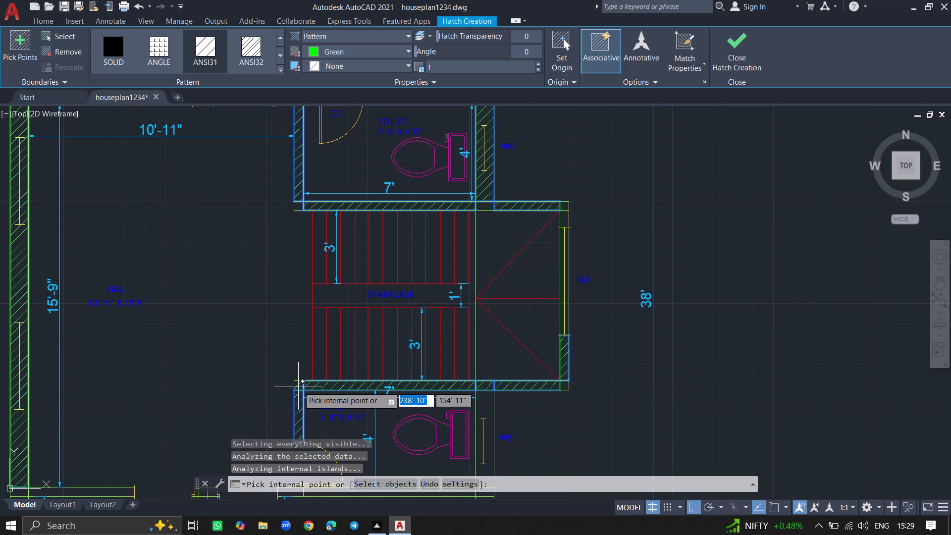
left_click(298, 386)
Extend the hatch to the outer walls of the lower bedroom and its adjoining toilet, plus the partition between them up to the bedroom door.
scroll(271, 322, "down", 5, "ctrl")
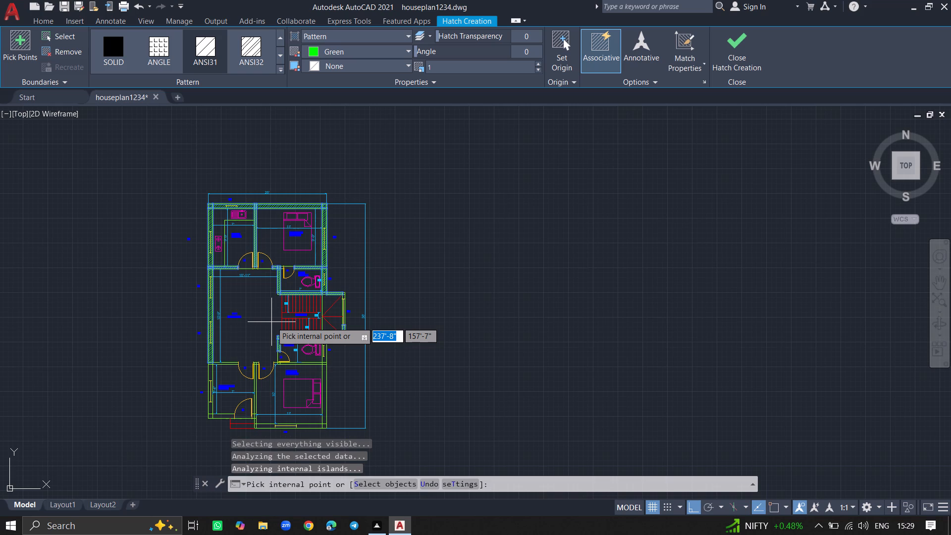
scroll(324, 391, "up", 3, "ctrl")
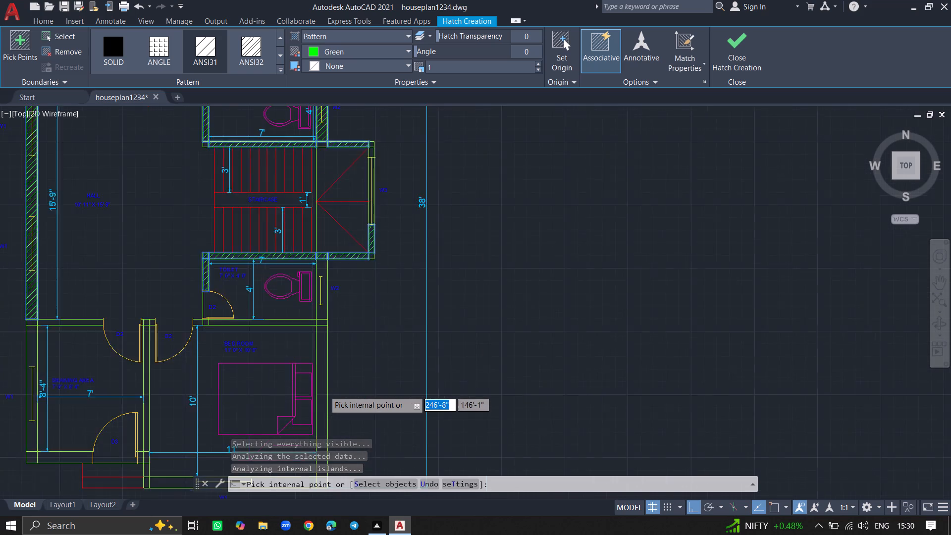
double_click(324, 391)
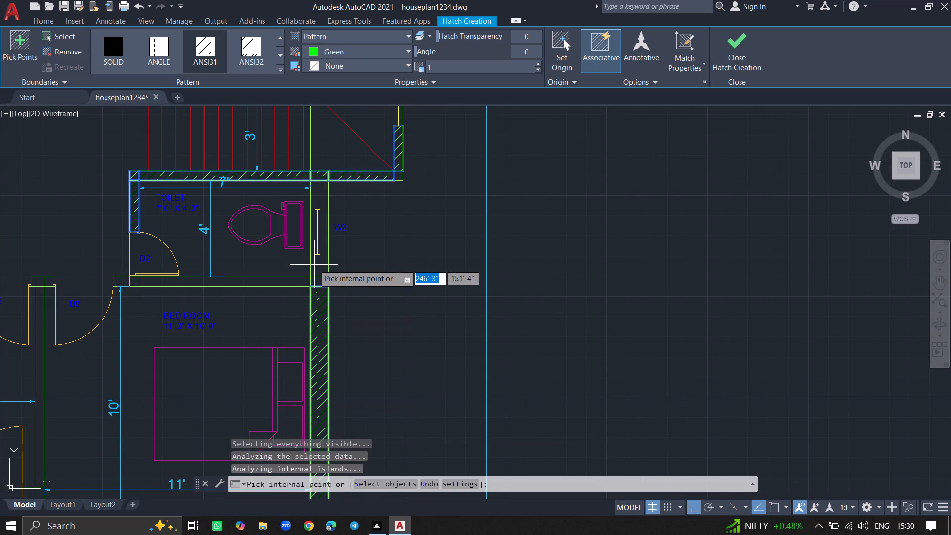
left_click(320, 261)
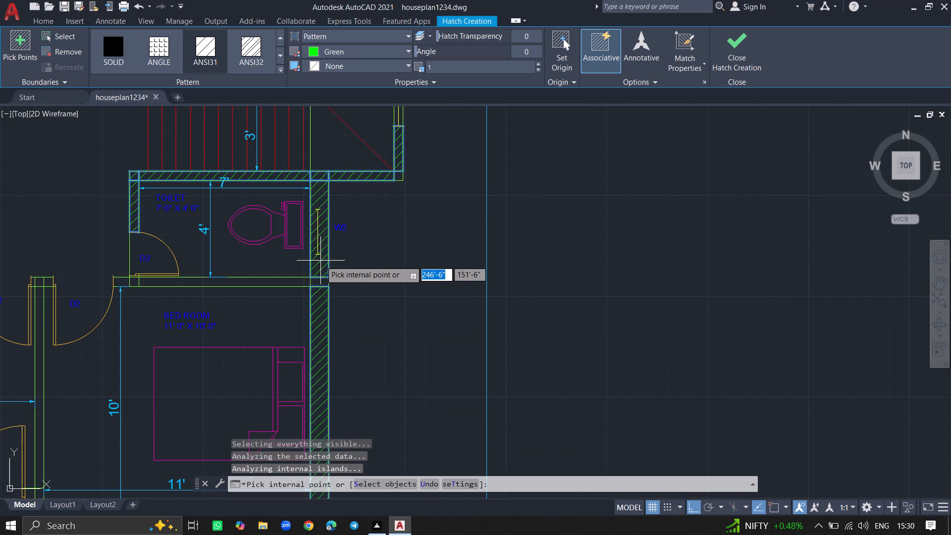
left_click(321, 282)
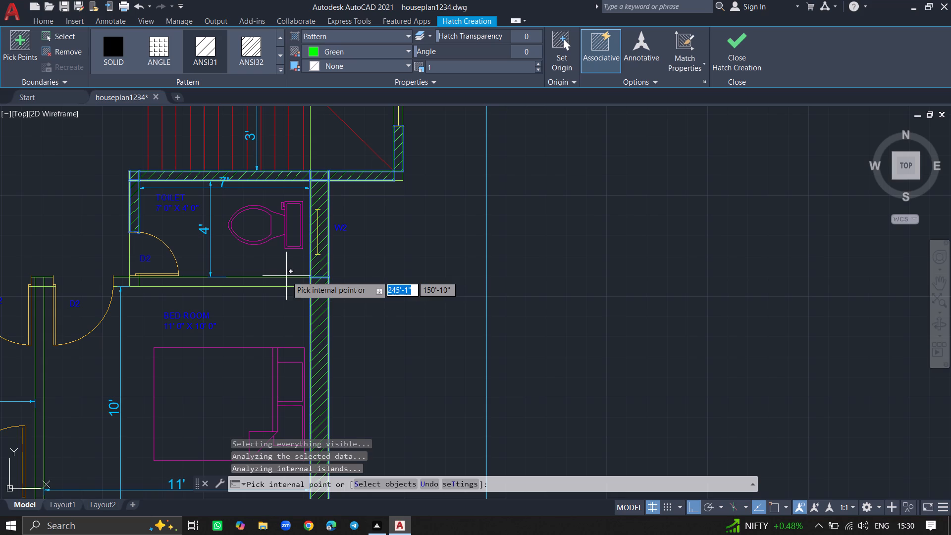
left_click(286, 281)
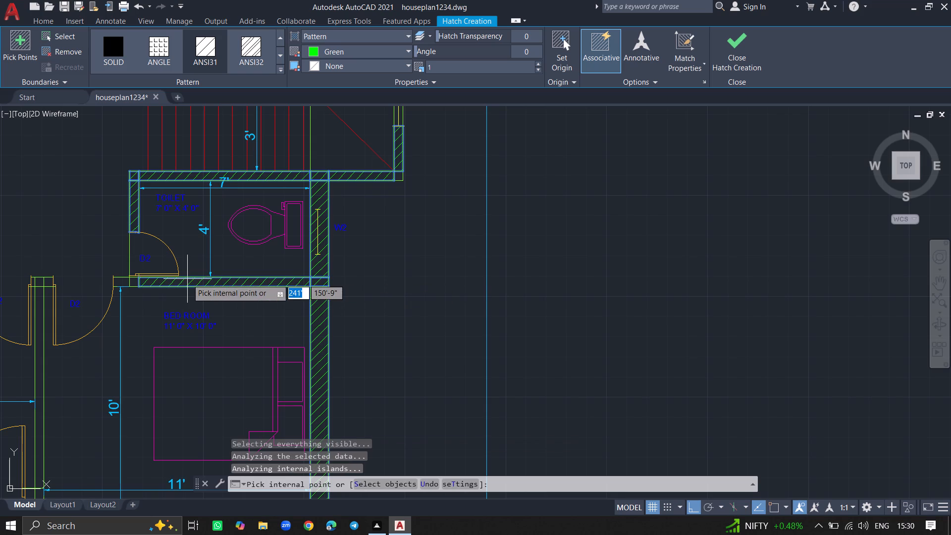
left_click(131, 281)
left_click(123, 282)
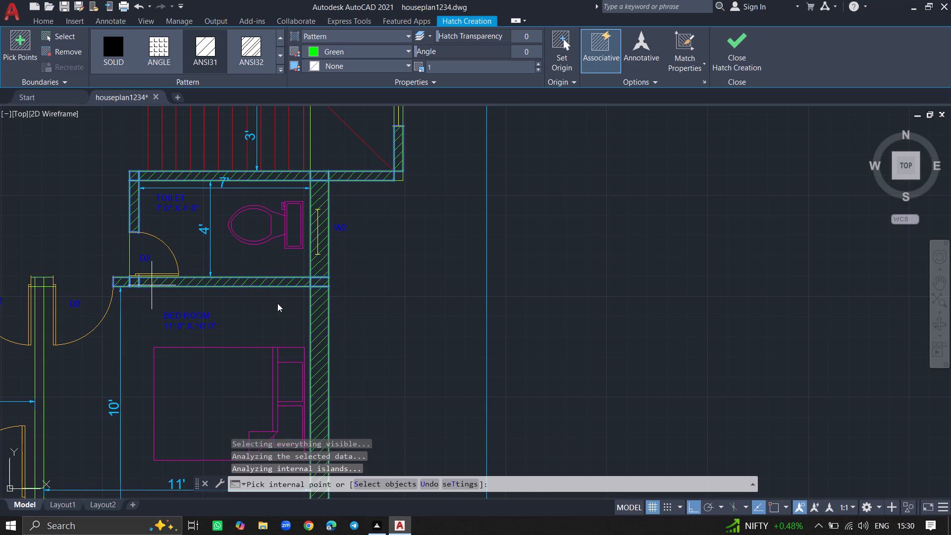
Extend the hatch to the lower bedroom's bottom wall and corners, and the full partition separating it from the drawing area.
scroll(288, 303, "down", 2, "ctrl")
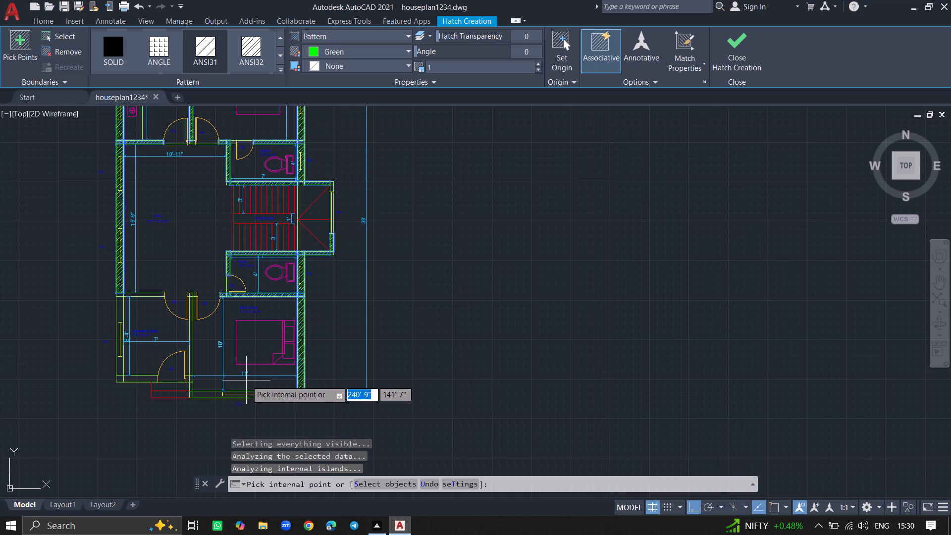
left_click(272, 395)
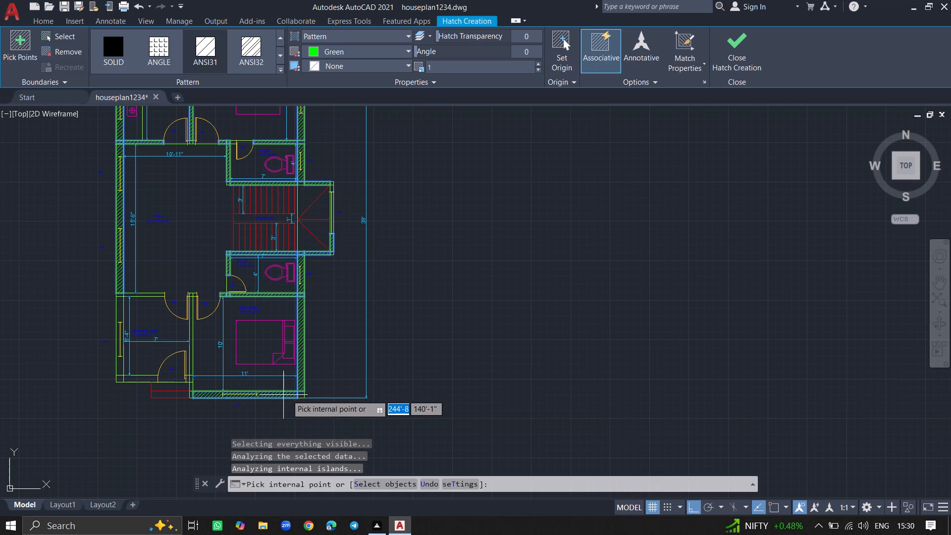
left_click(299, 394)
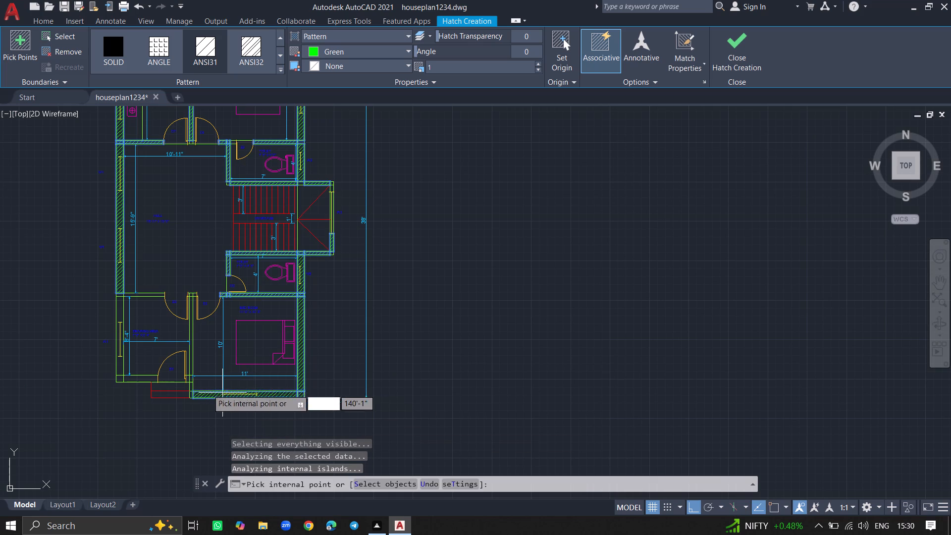
scroll(187, 366, "up", 4, "ctrl")
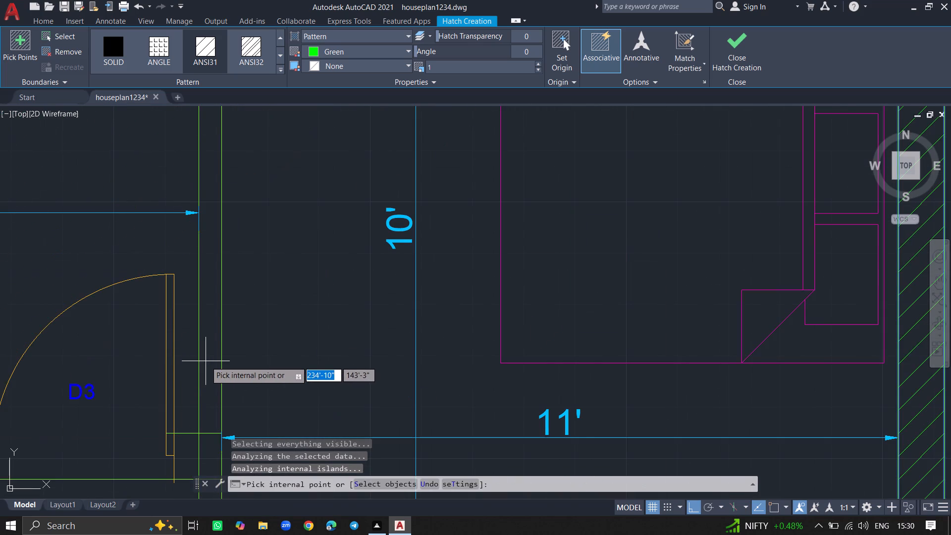
left_click(207, 361)
scroll(207, 361, "down", 4, "ctrl")
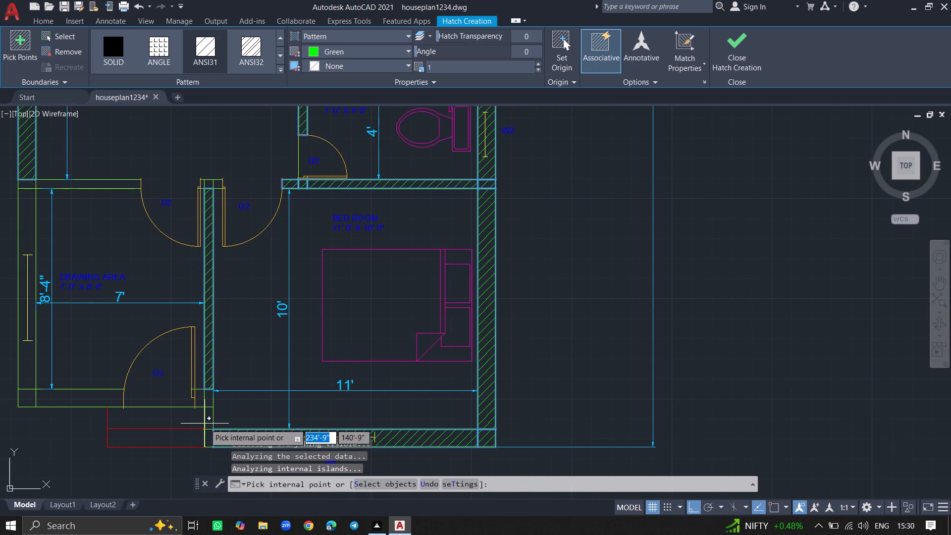
left_click(206, 424)
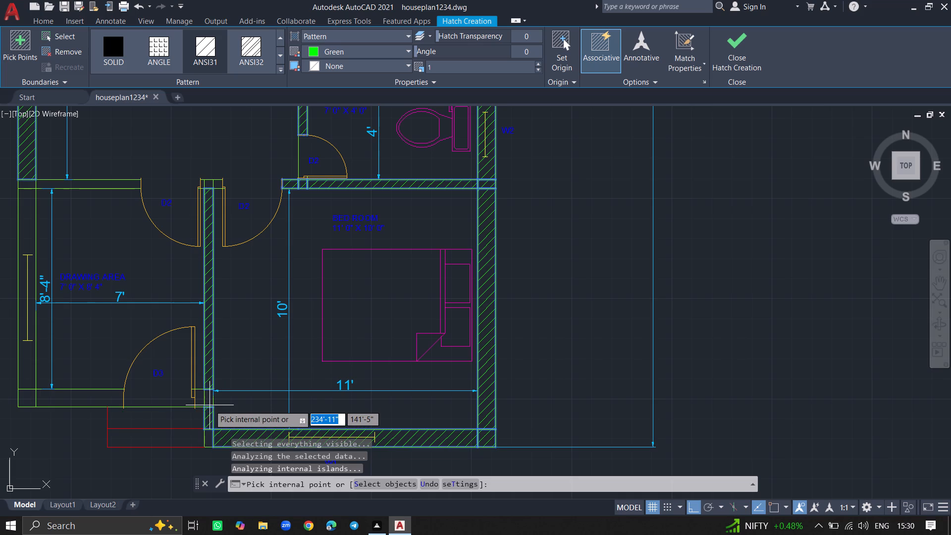
left_click(208, 403)
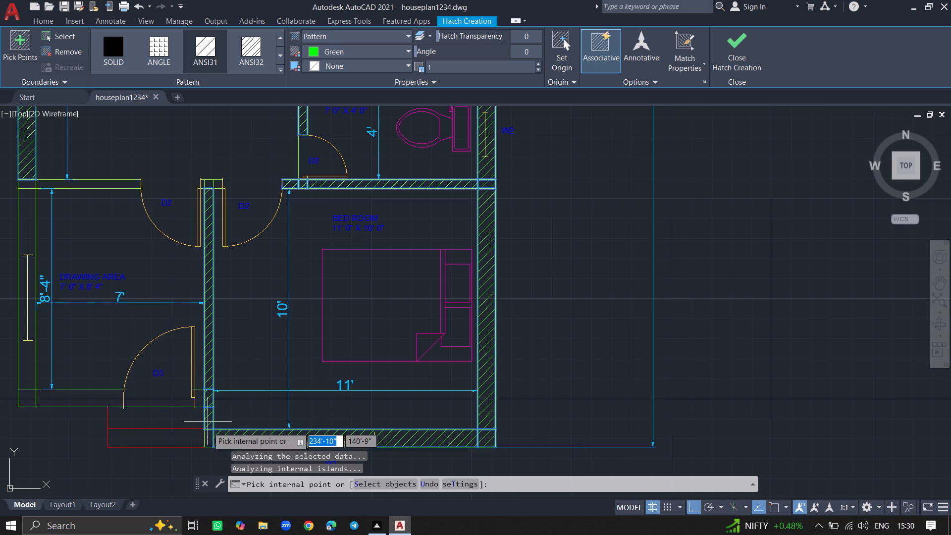
left_click(207, 443)
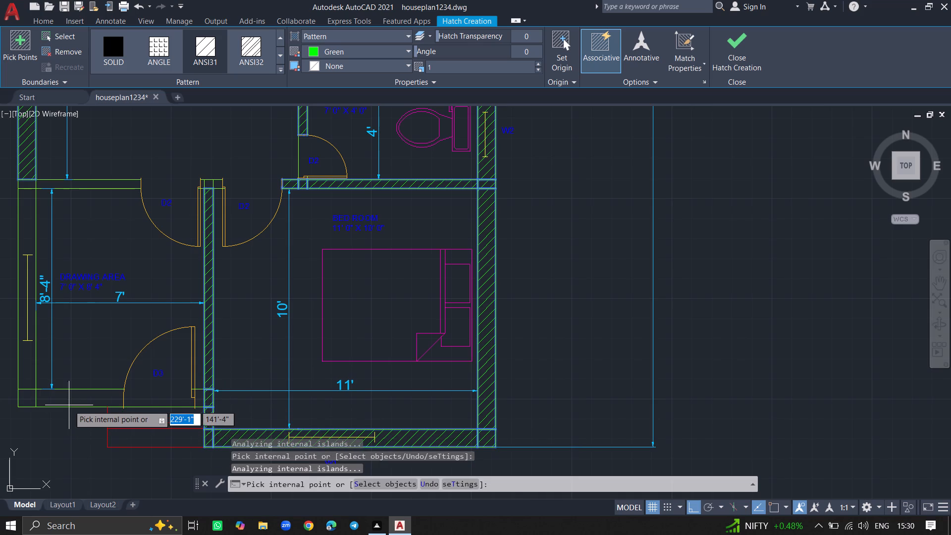
Extend the hatch to the drawing area's bottom wall, outer side wall, and the corner where they meet.
left_click(71, 399)
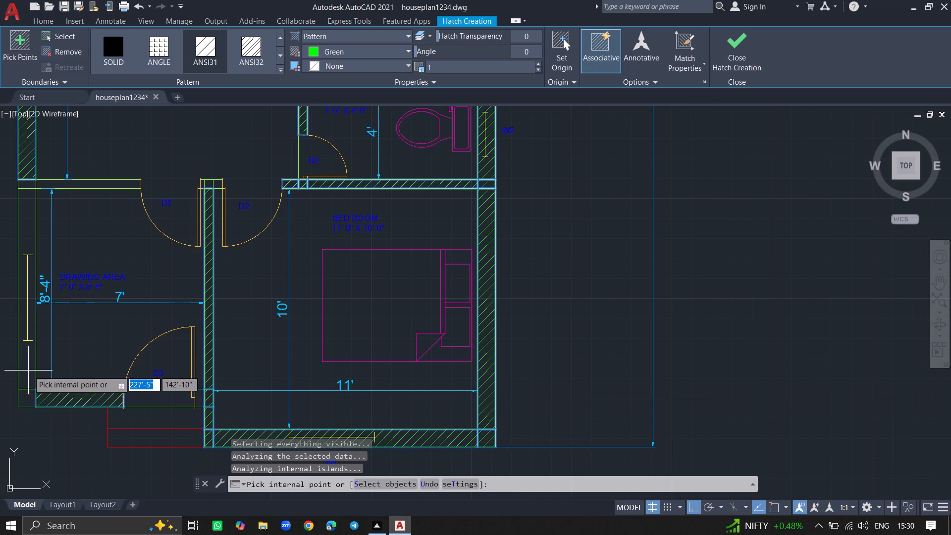
left_click(26, 371)
left_click(27, 397)
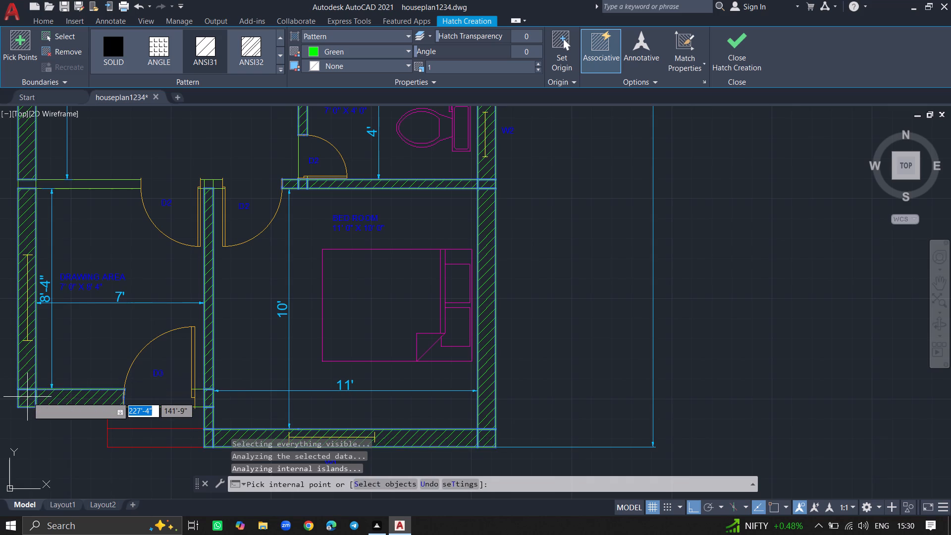
Extend the hatch to the stair projection's upper window-side wall piece and the two strips of its window opening.
scroll(26, 330, "down", 3, "ctrl")
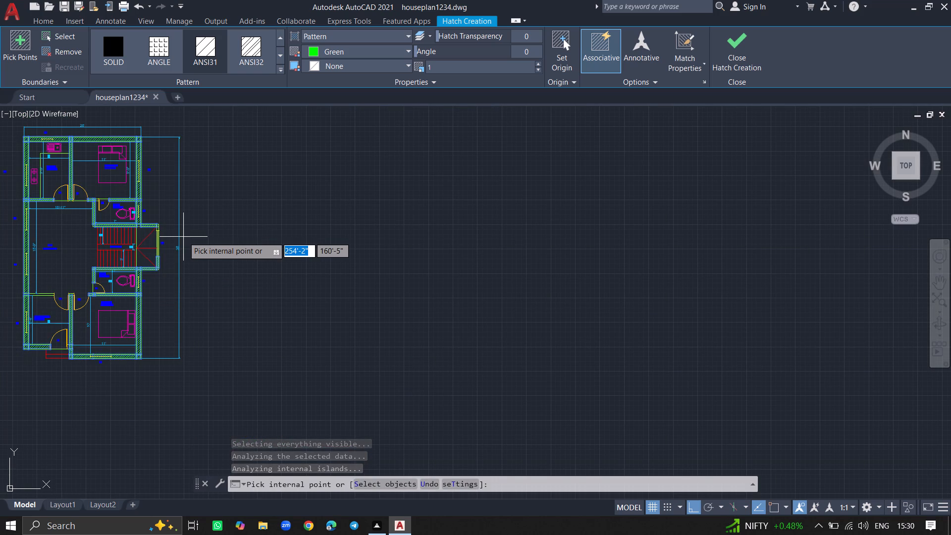
scroll(157, 225, "up", 5, "ctrl")
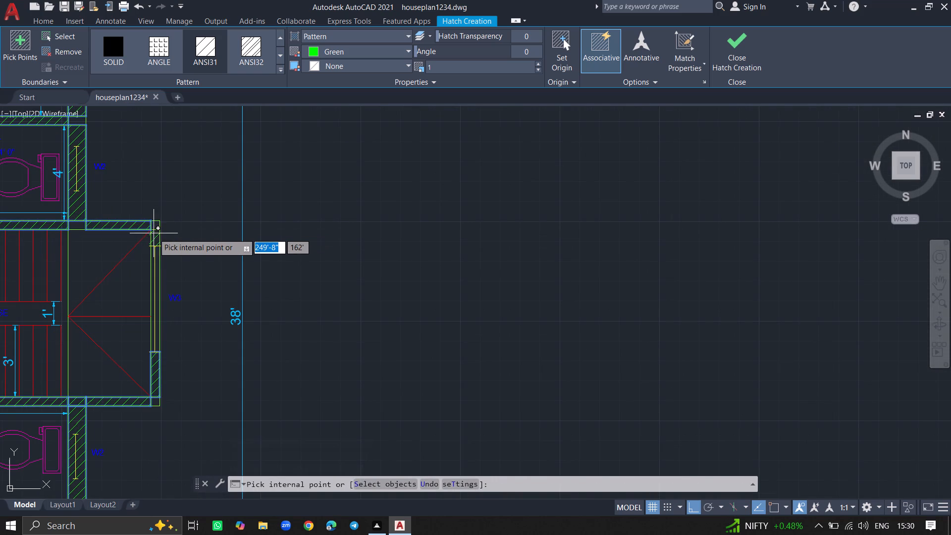
left_click(155, 244)
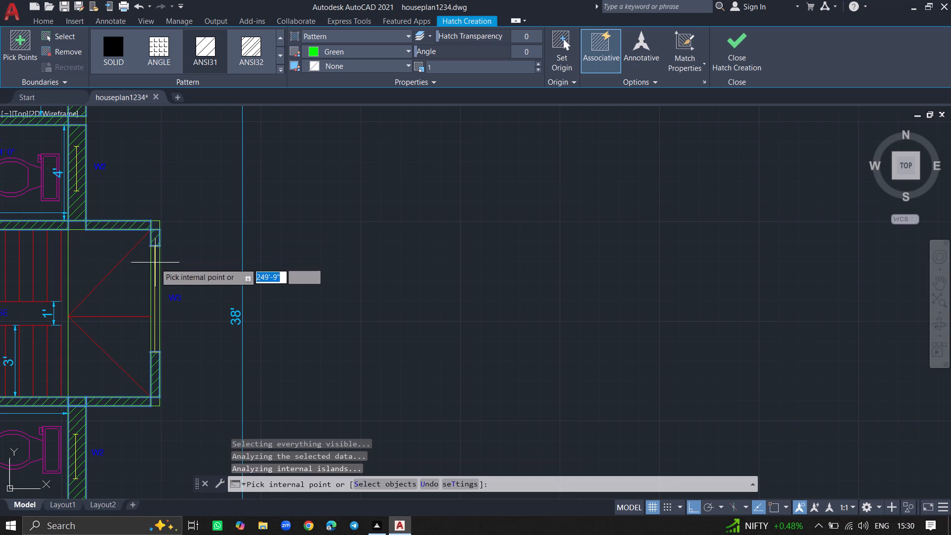
left_click(155, 267)
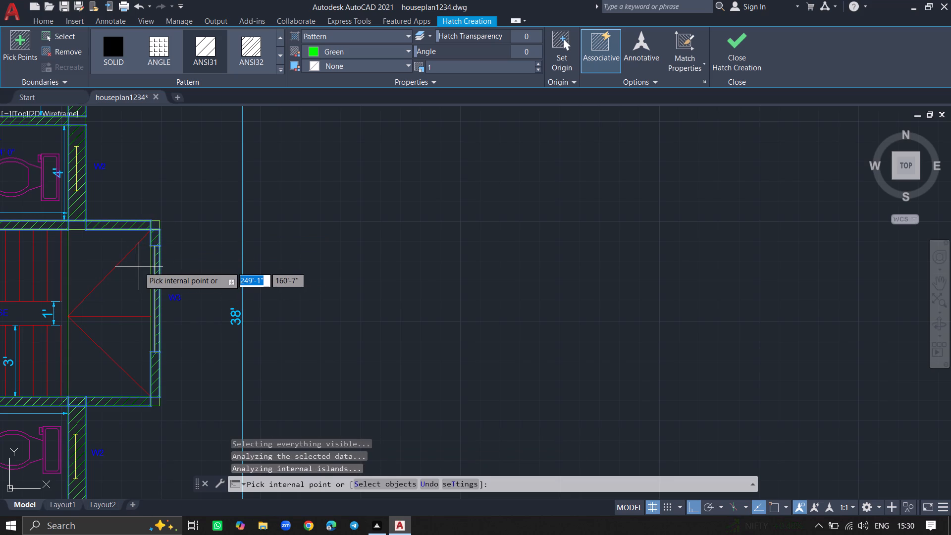
left_click(153, 275)
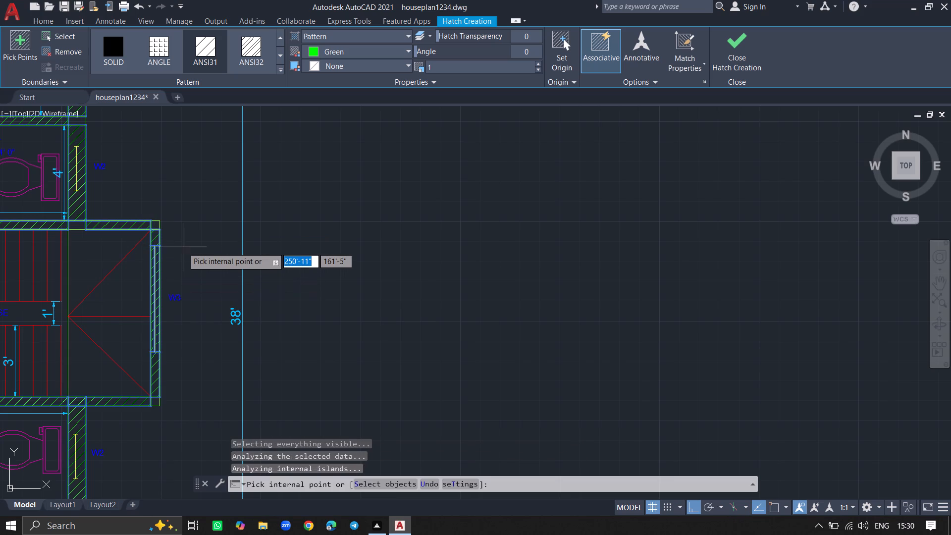
Extend the hatch to the wall between the hall and the drawing area, including its junction with the outer side wall.
scroll(183, 247, "down", 2, "ctrl")
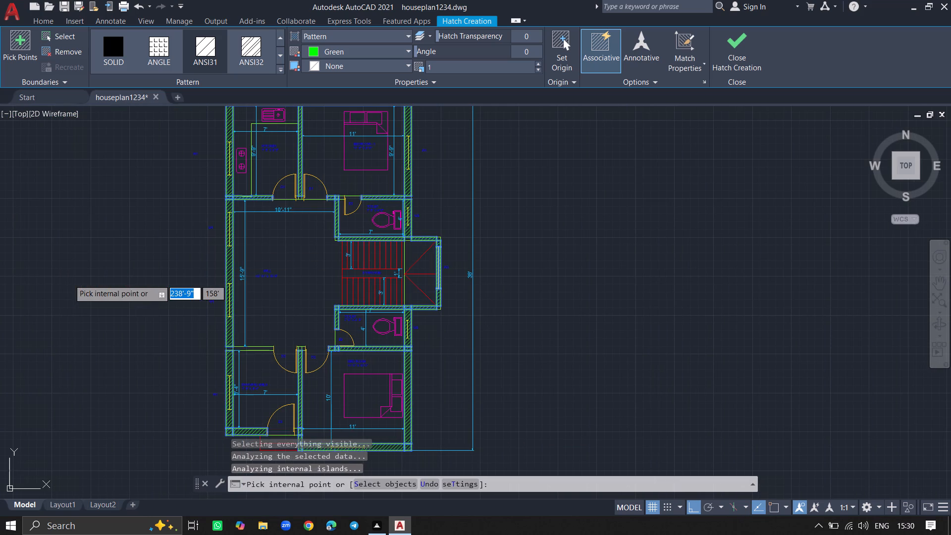
scroll(247, 350, "up", 1, "ctrl")
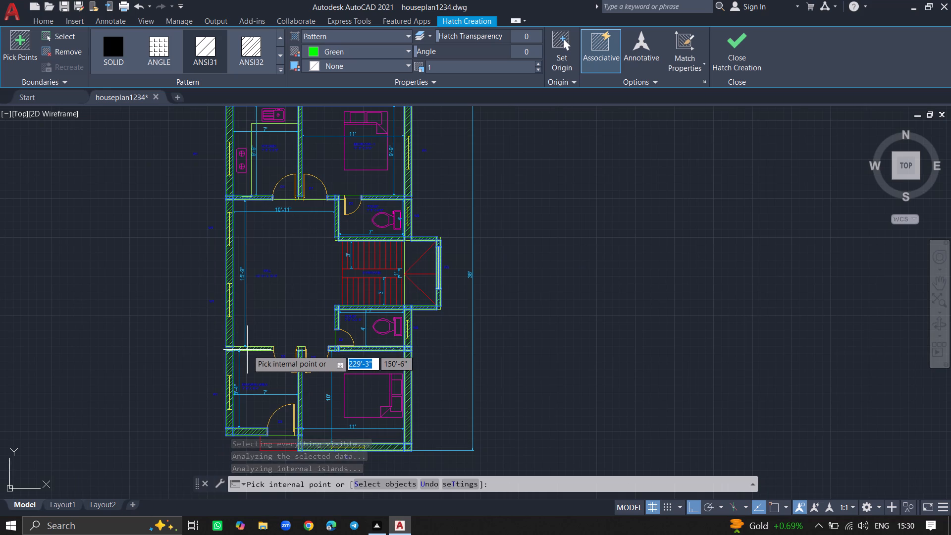
scroll(247, 350, "up", 1, "ctrl")
left_click(246, 350)
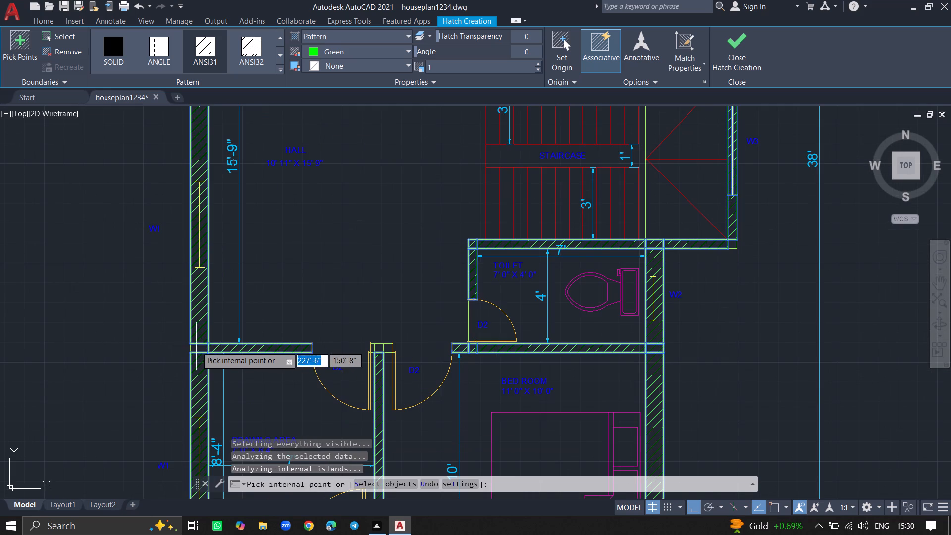
left_click(198, 346)
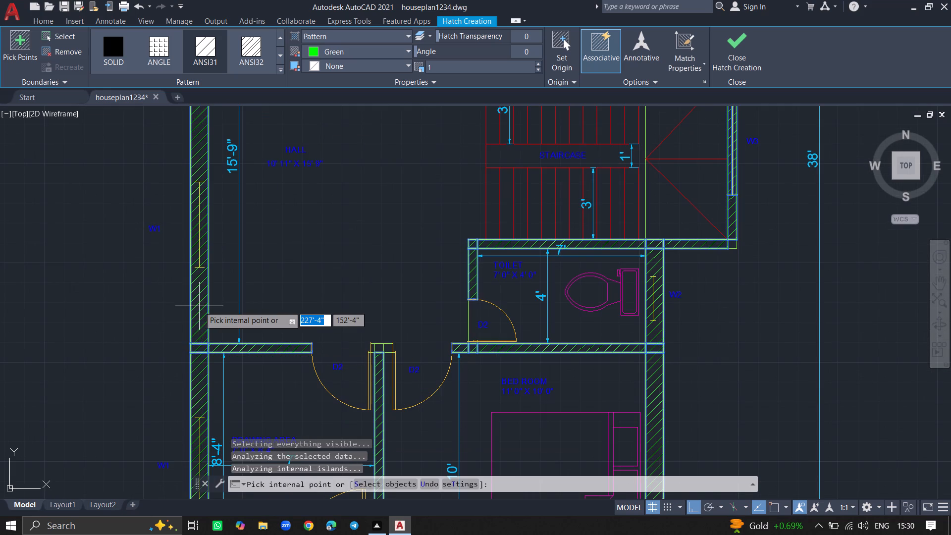
Finish the wall hatching.
scroll(199, 306, "down", 3, "ctrl")
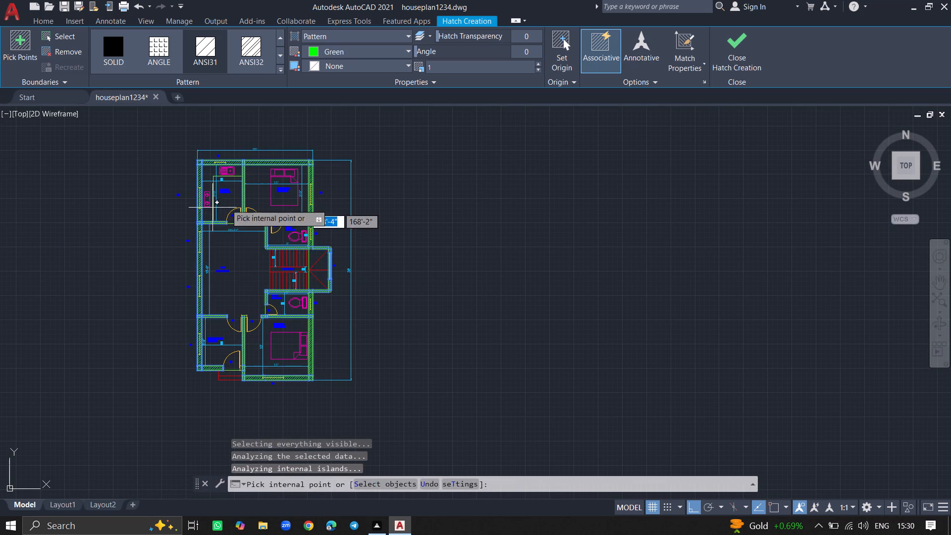
key("Return")
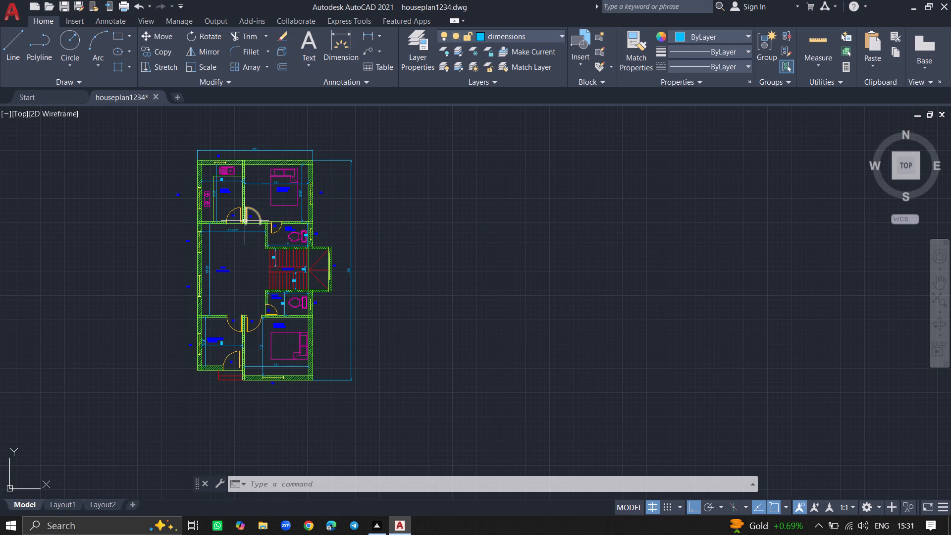
Make the furniture layer current.
scroll(245, 221, "up", 2, "ctrl")
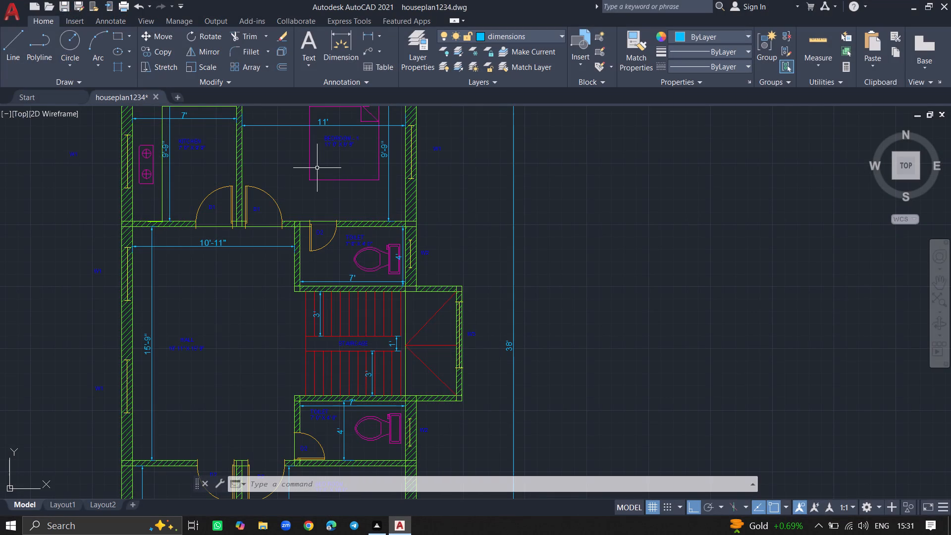
double_click(414, 59)
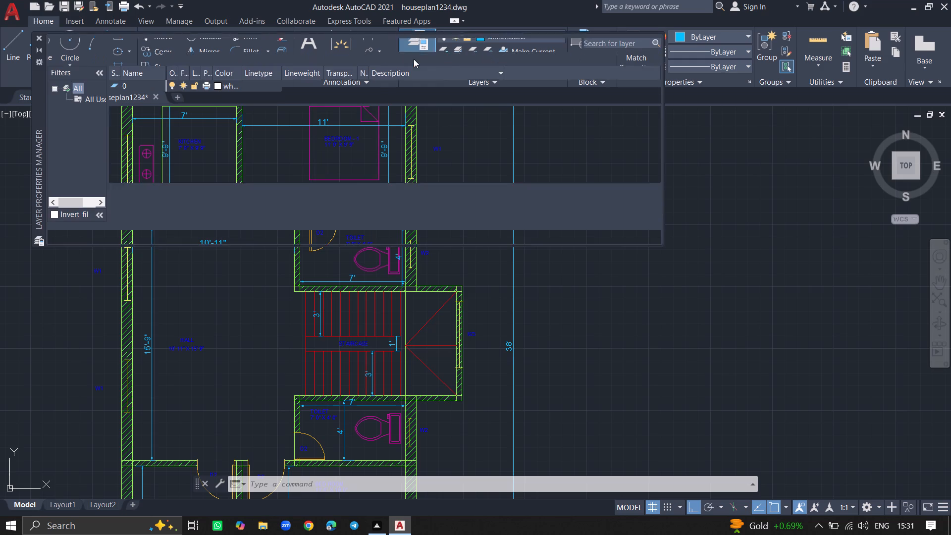
double_click(146, 130)
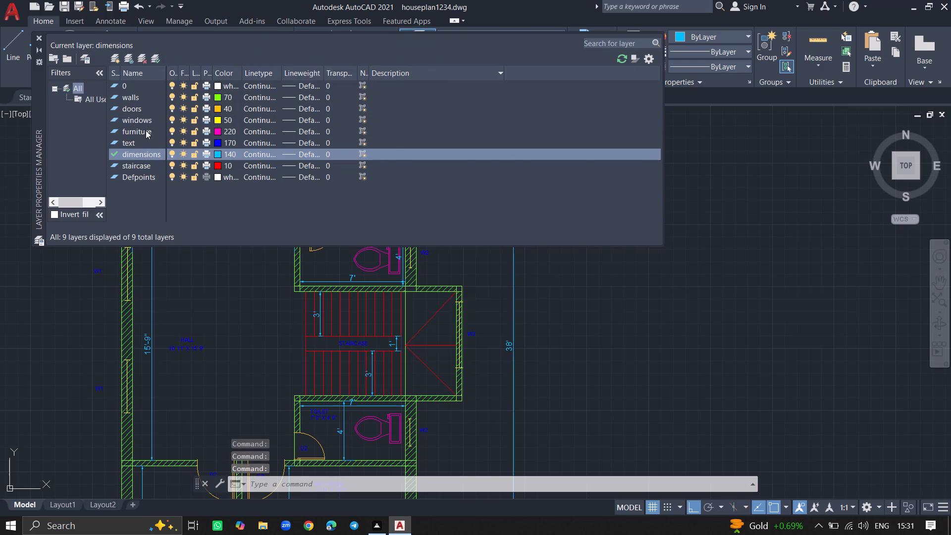
left_click(39, 36)
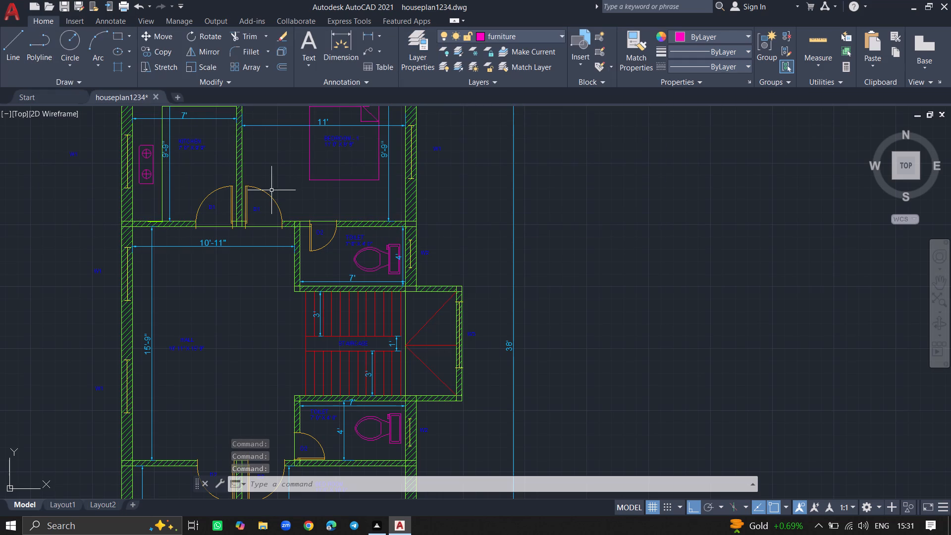
Draw a rectangle about 2'-10" wide by 3'-2" high overlapping the lower-left corner of the bed in Bedroom-1.
type("REC")
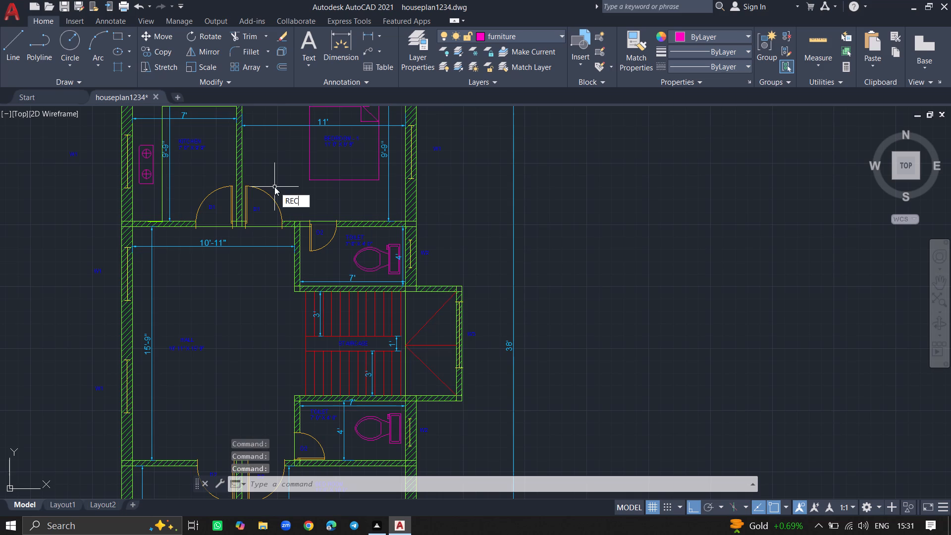
key("Return")
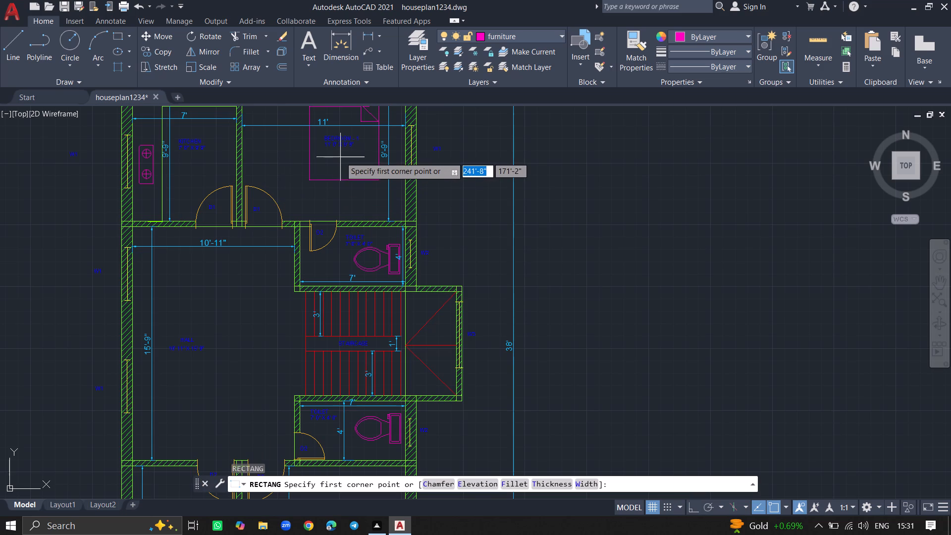
left_click(340, 156)
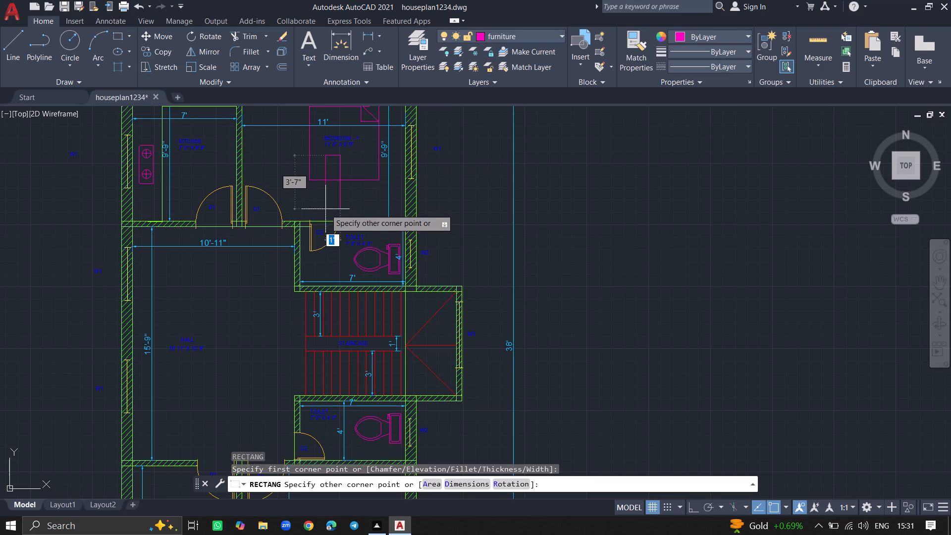
left_click(298, 203)
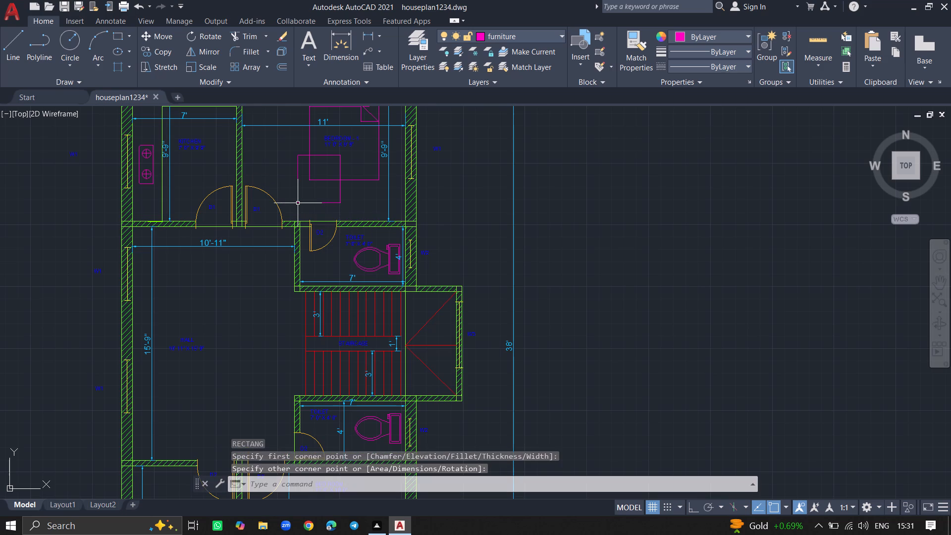
Draw a rectangle about 3'-5" wide by 2'-7" high overlapping the upper-left corner of the lower bedroom's bed.
scroll(355, 199, "down", 1, "ctrl")
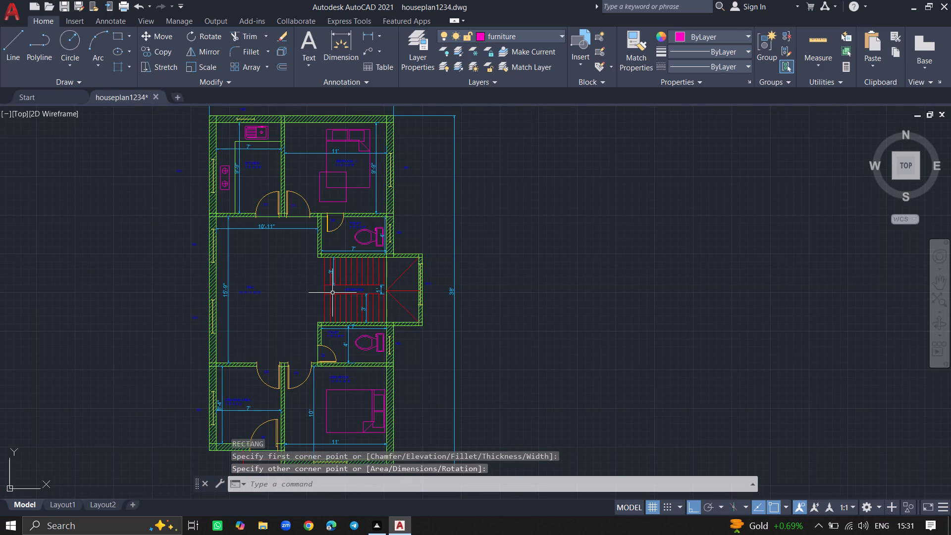
type("REC")
key("Return")
scroll(344, 410, "up", 2, "ctrl")
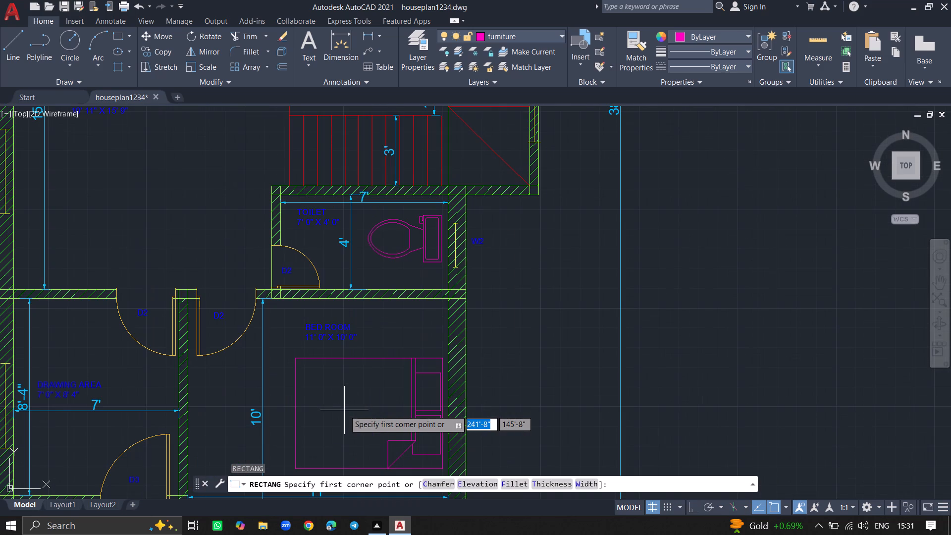
left_click(357, 408)
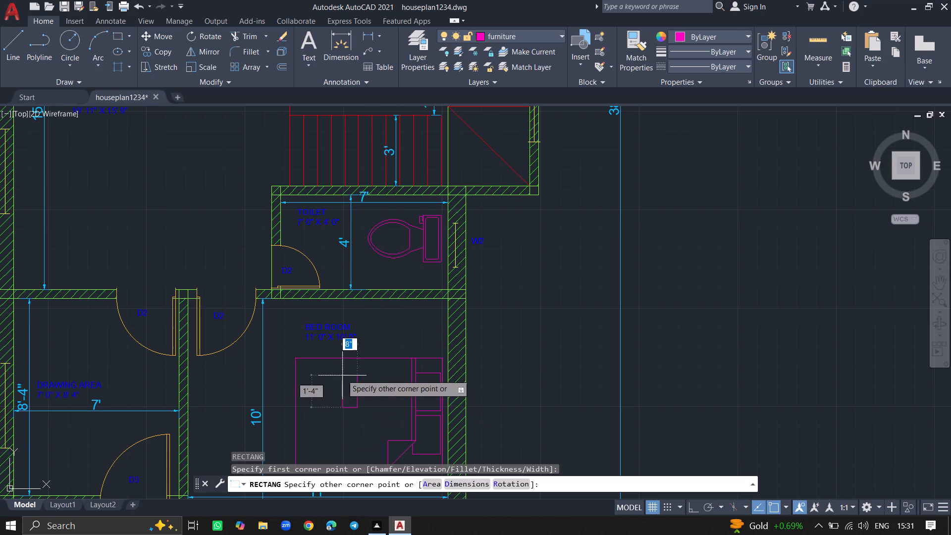
left_click(276, 346)
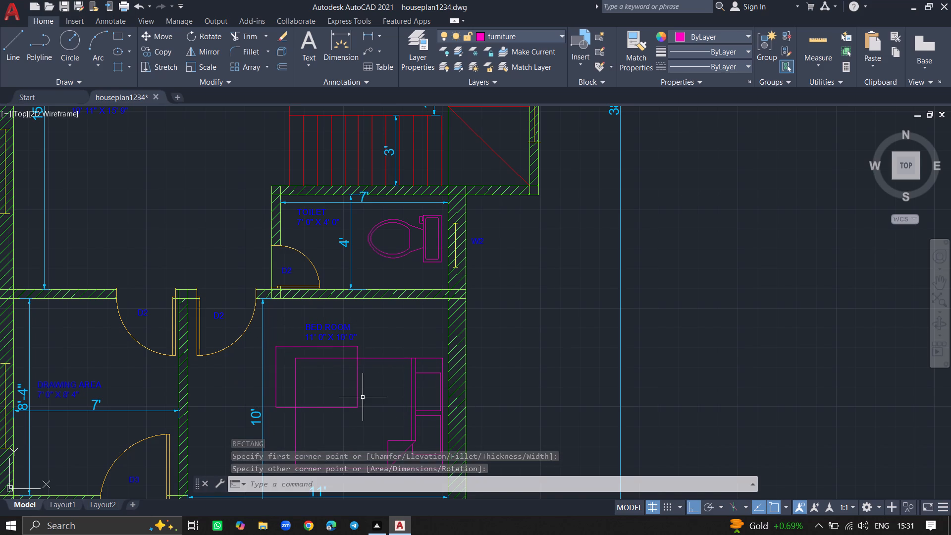
Offset the new rectangles at both beds inward by 2".
type("OFFSET")
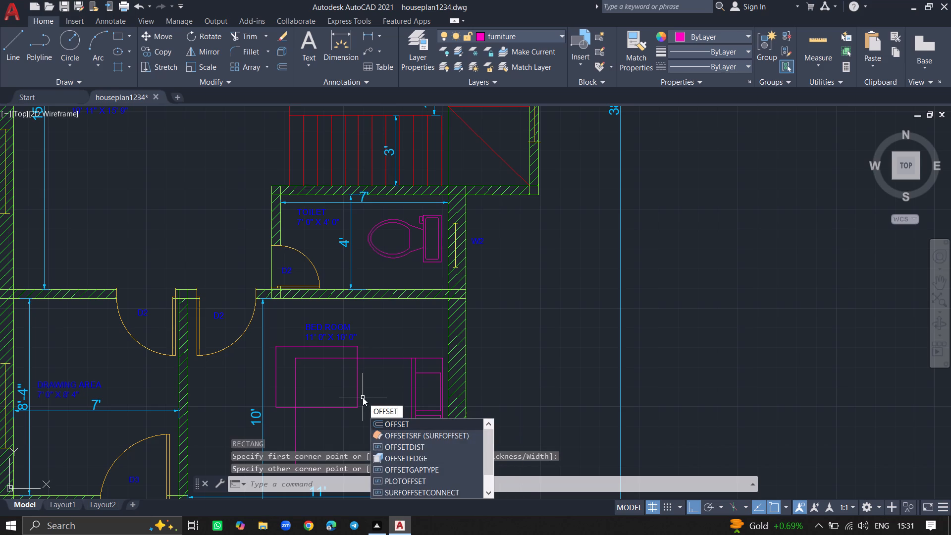
key("Return")
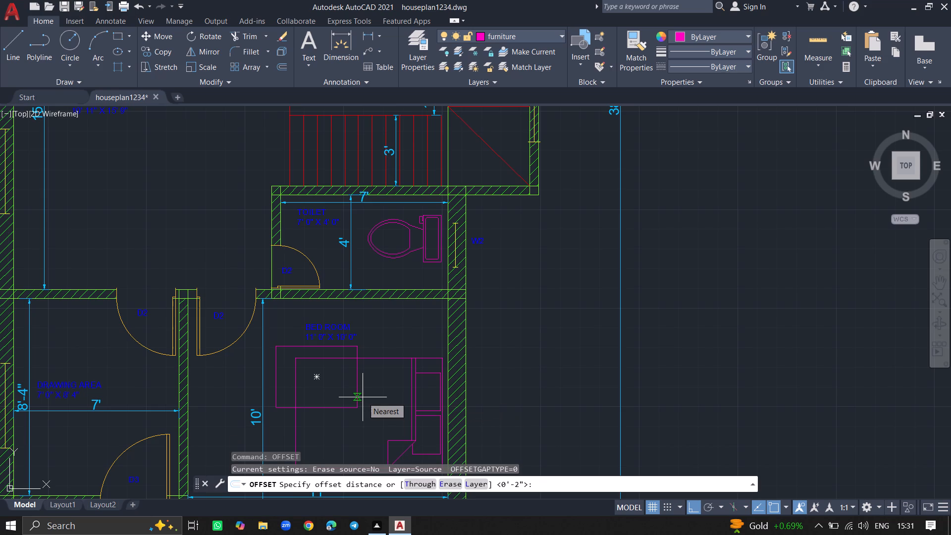
key("Return")
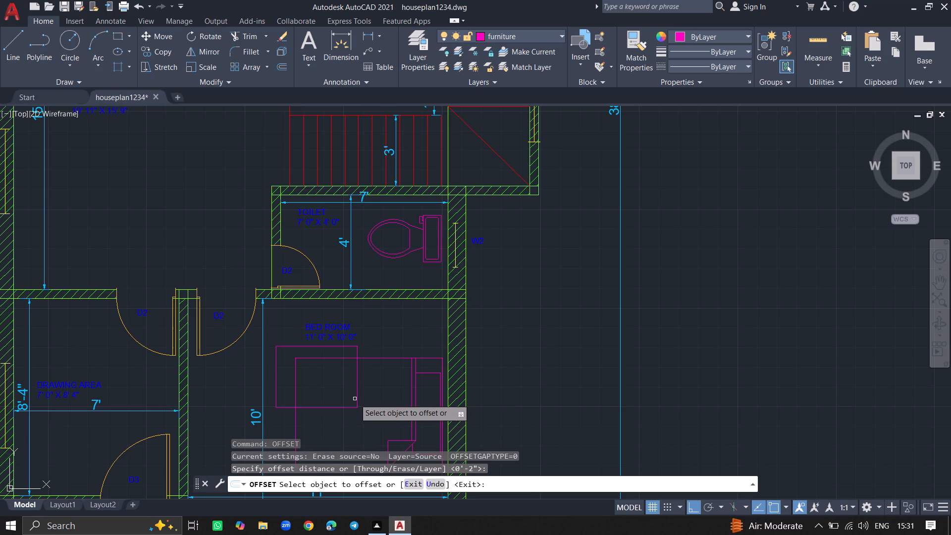
left_click(356, 399)
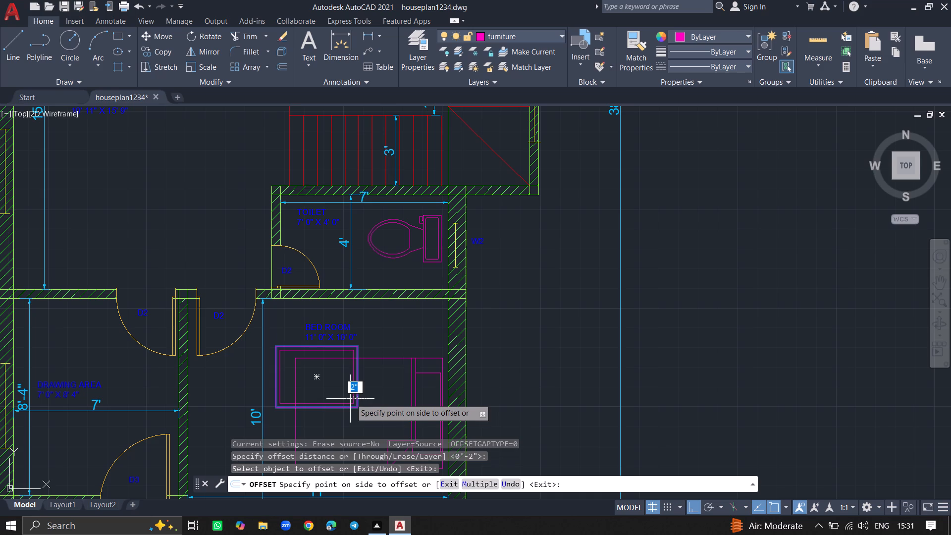
left_click(350, 398)
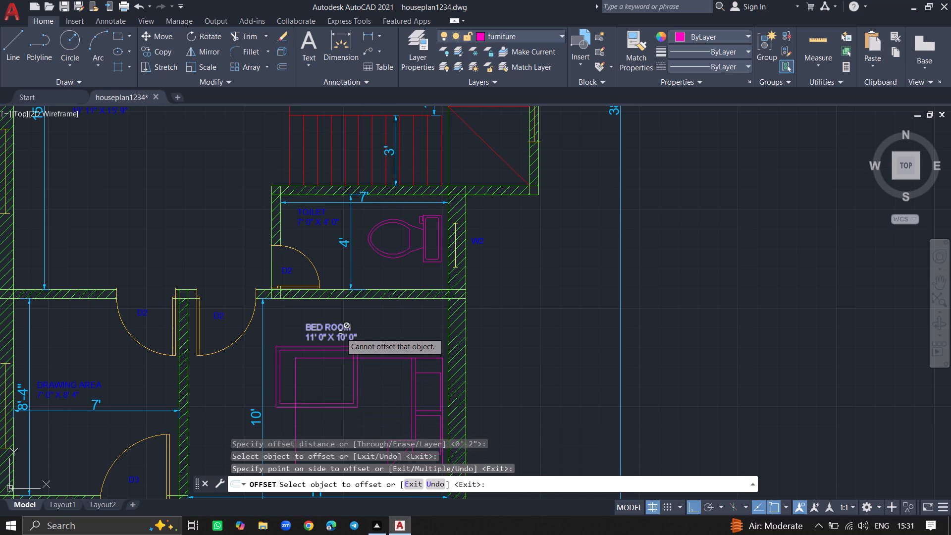
scroll(340, 332, "down", 4, "ctrl")
scroll(343, 257, "up", 3, "ctrl")
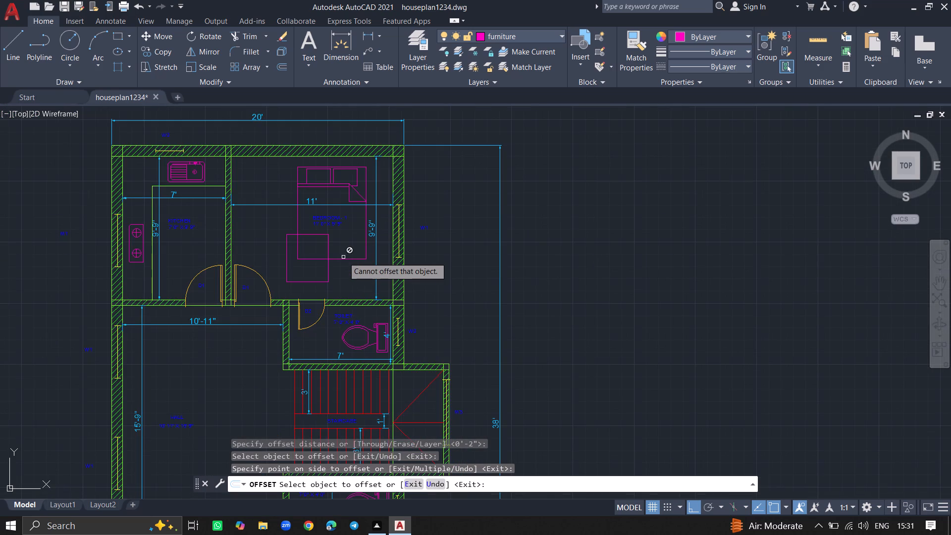
left_click(327, 254)
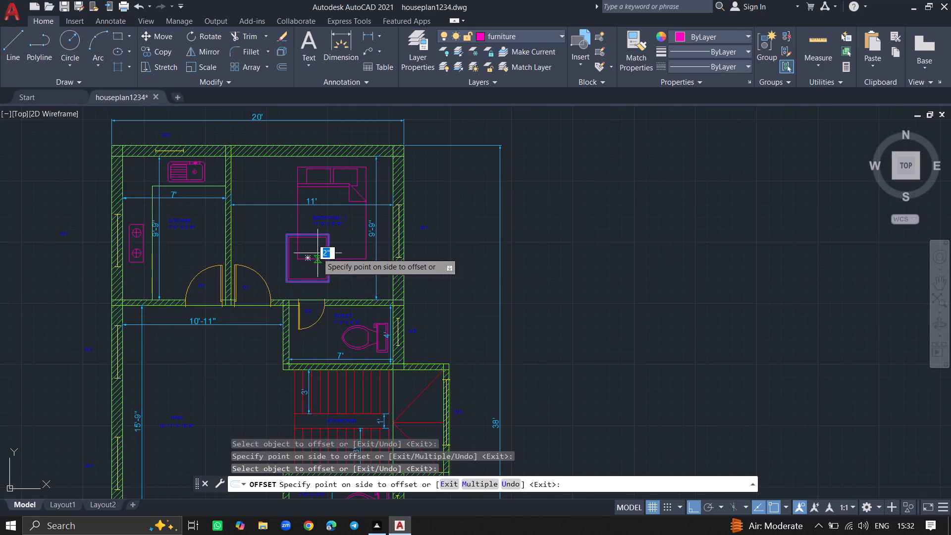
left_click(315, 252)
key("Return")
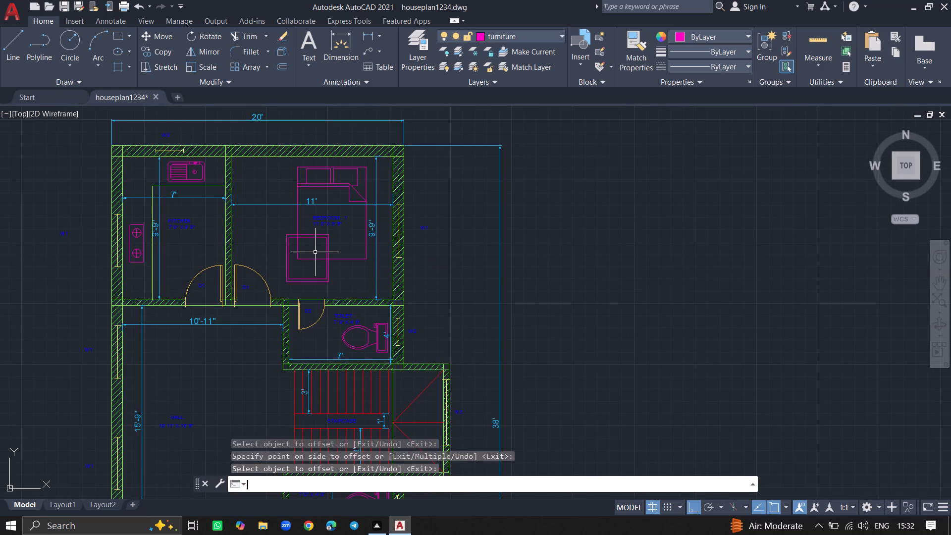
Explode the inner and outer rectangles at the Bedroom-1 bed.
type("EX")
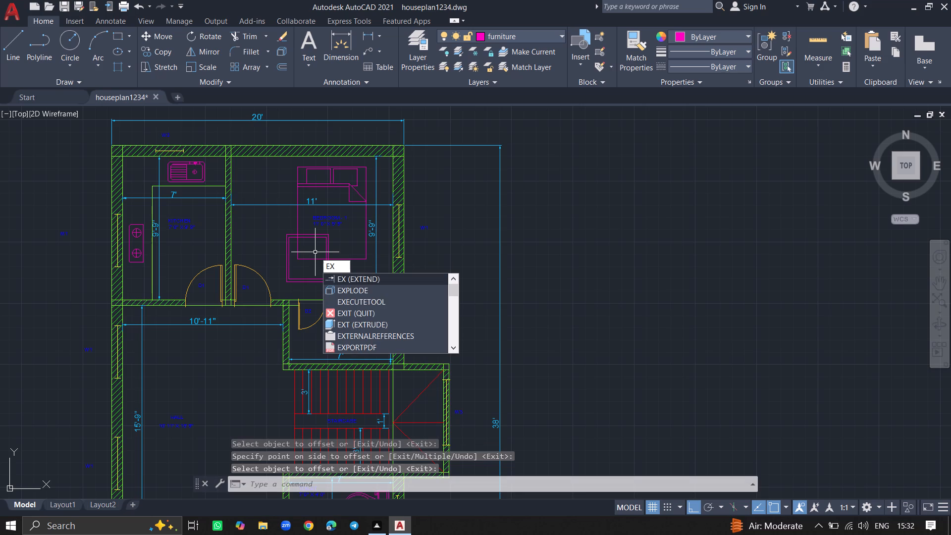
left_click(350, 291)
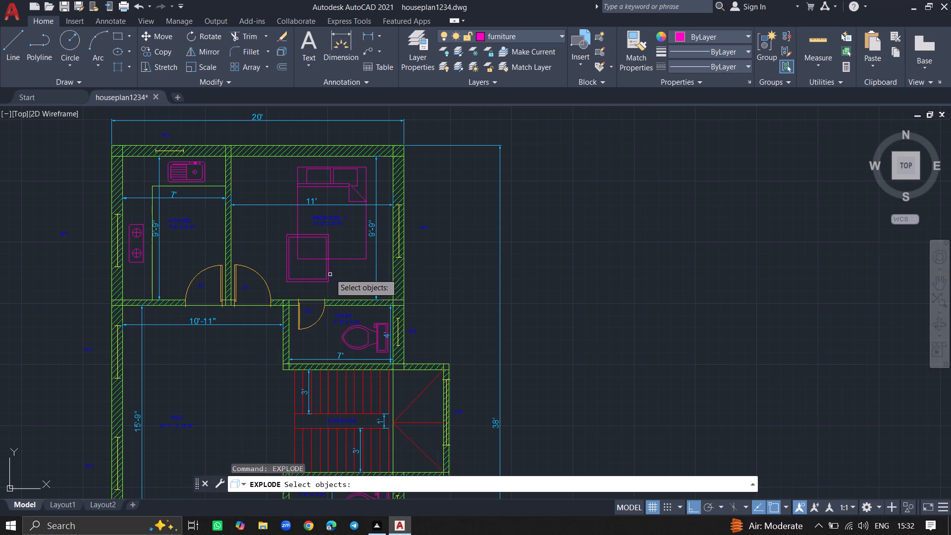
left_click(325, 246)
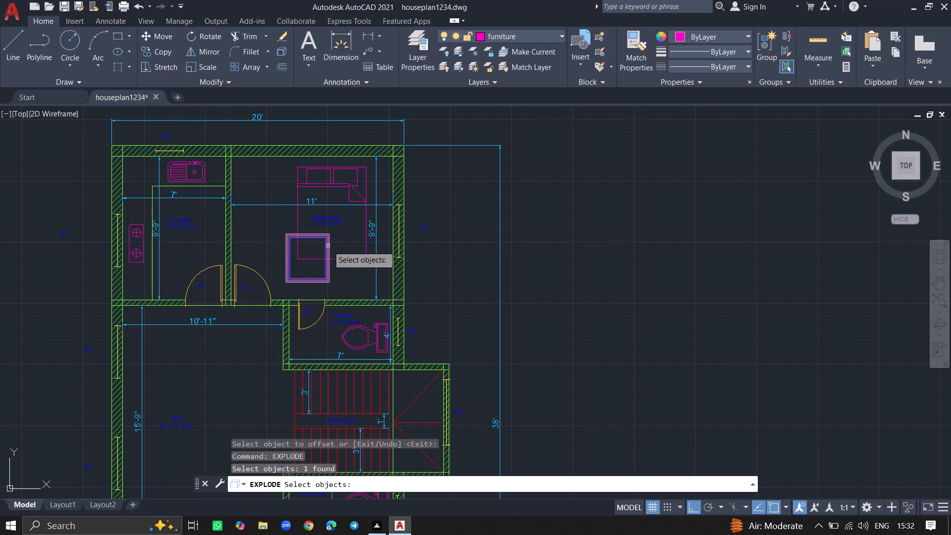
left_click(329, 246)
key("Return")
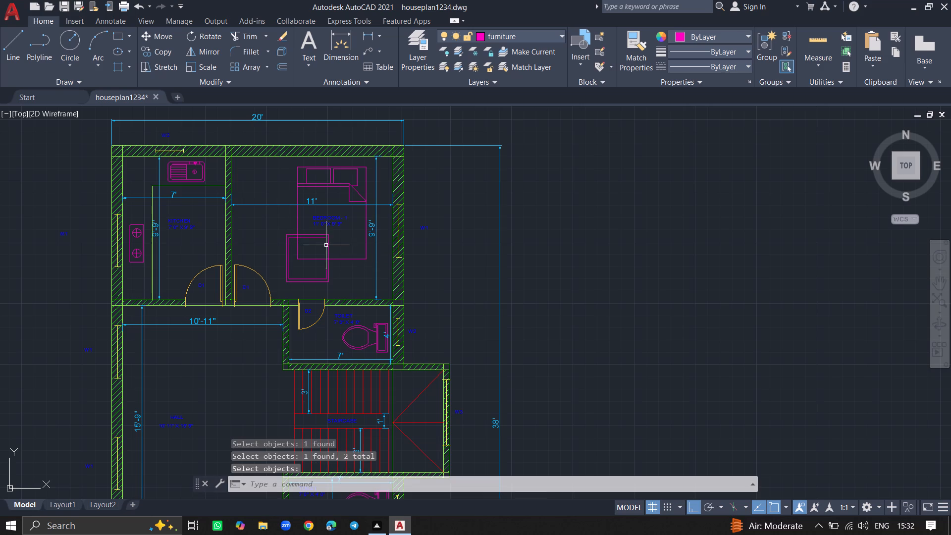
Trim away the parts of both rectangles that lie inside the Bedroom-1 bed outline.
scroll(322, 245, "up", 4, "ctrl")
type("TRIM")
key("Return")
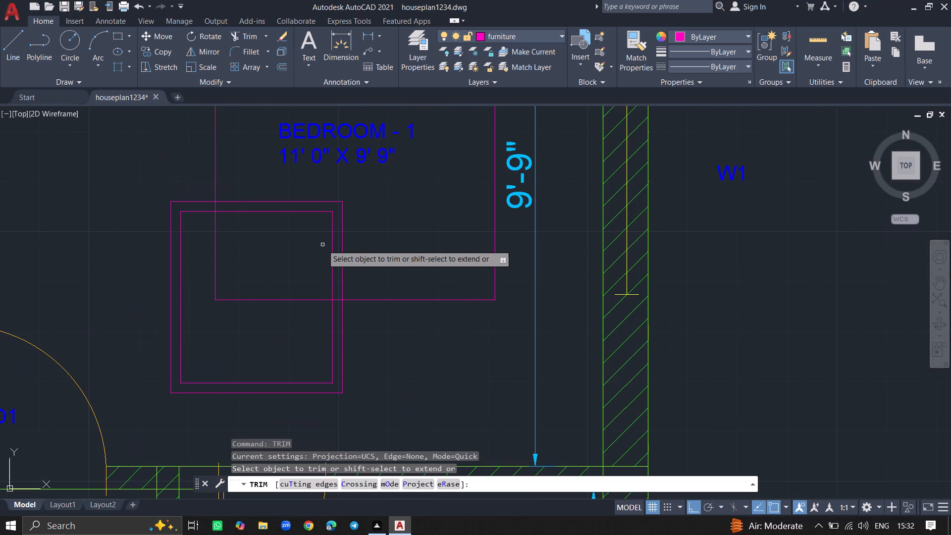
left_click(330, 247)
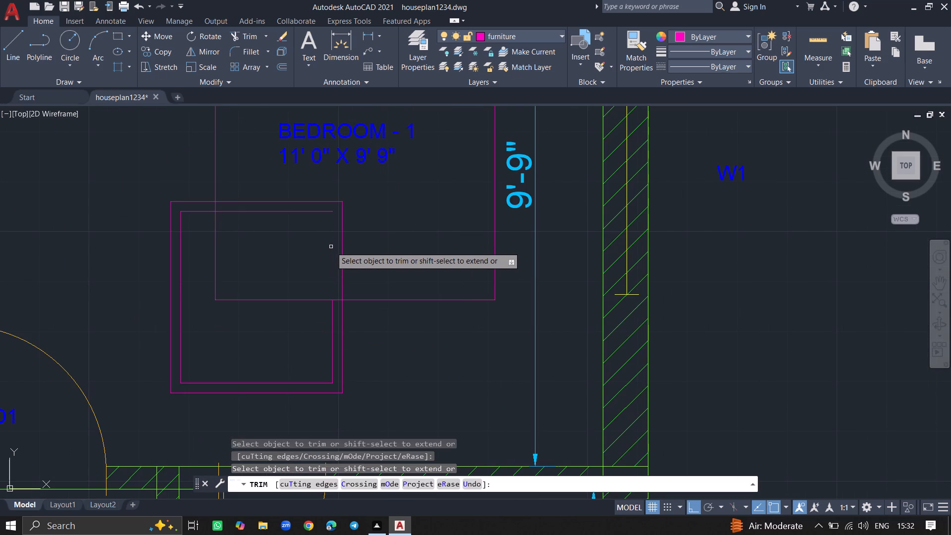
left_click(342, 249)
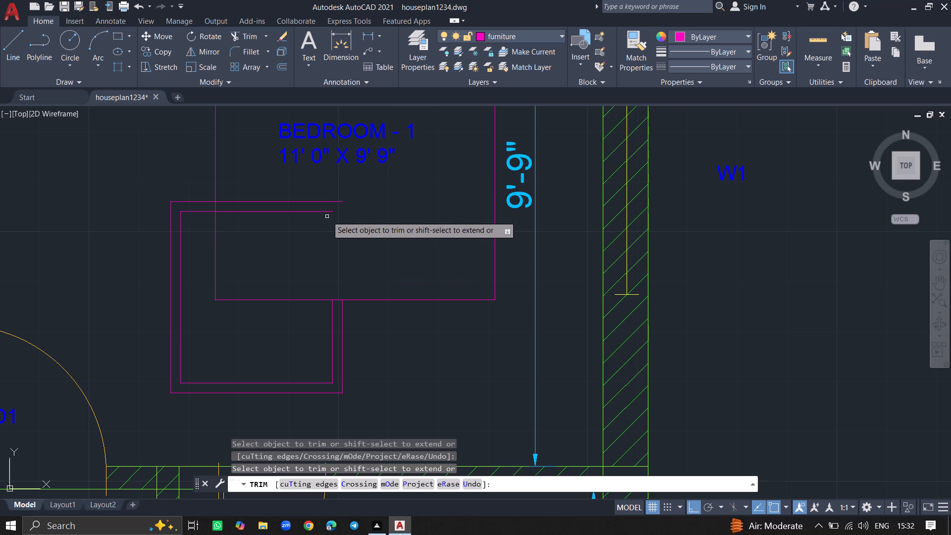
left_click(326, 211)
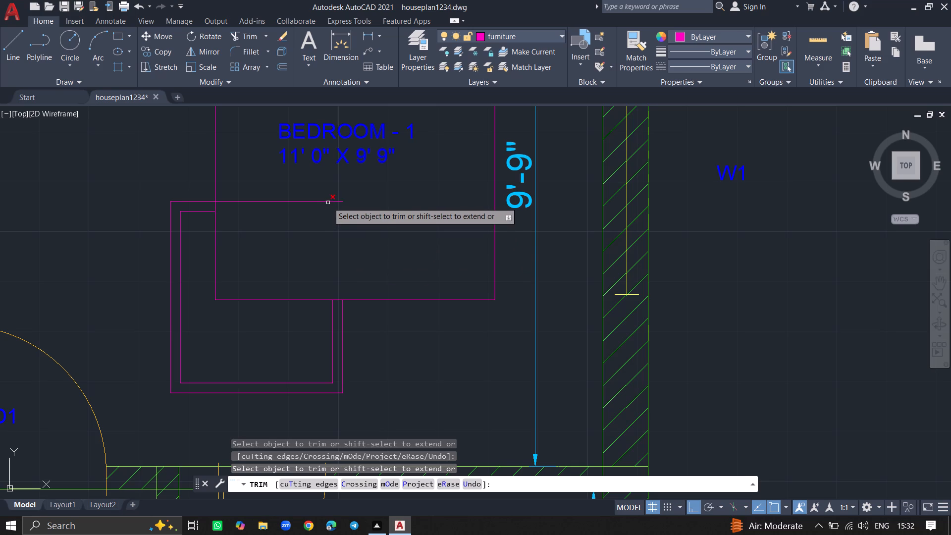
left_click(328, 201)
Trim away the parts of both nested rectangles that lie inside the lower bedroom's bed outline.
scroll(326, 217, "down", 4, "ctrl")
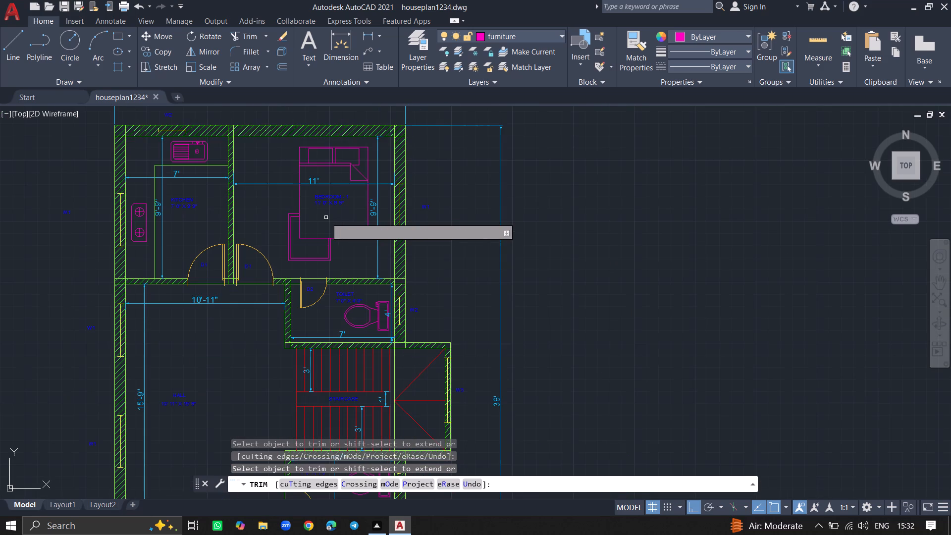
scroll(356, 248, "down", 3, "ctrl")
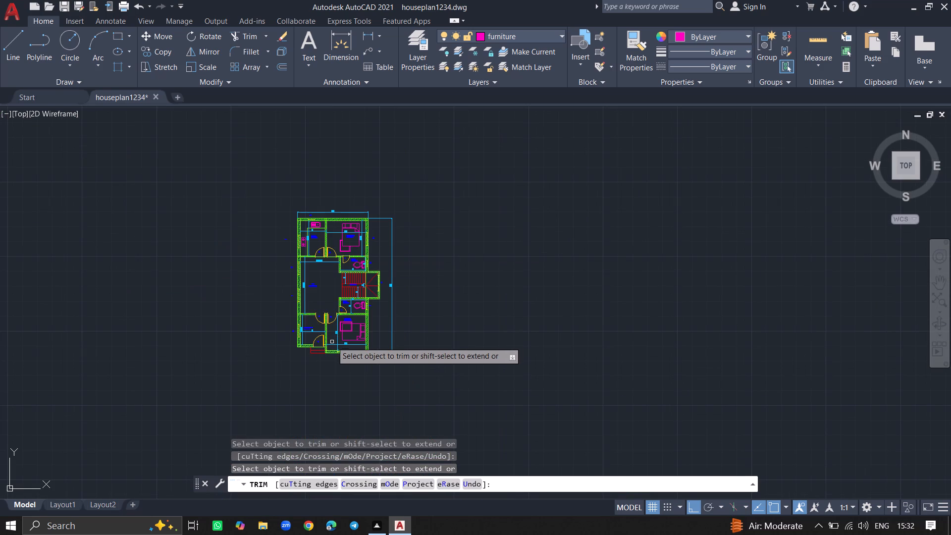
scroll(332, 342, "up", 4, "ctrl")
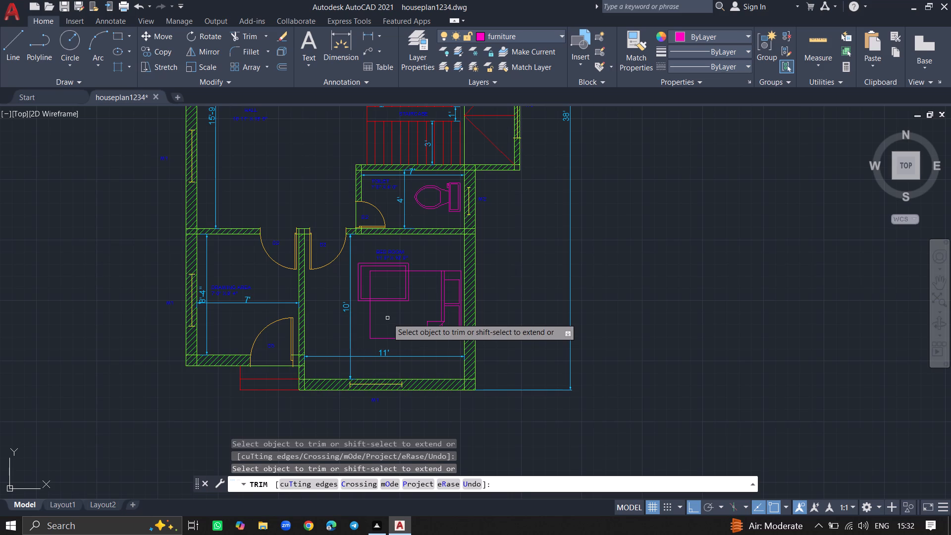
scroll(387, 318, "up", 3, "ctrl")
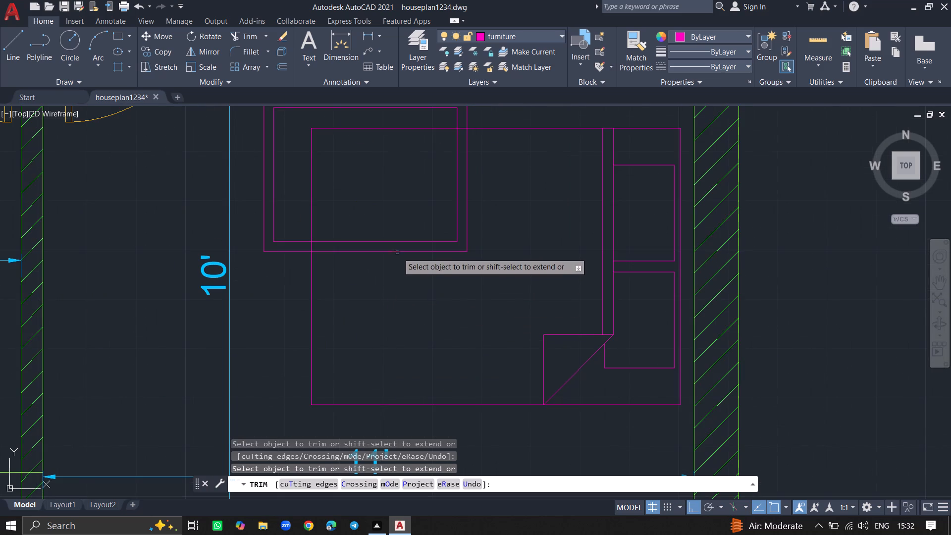
left_click(399, 252)
left_click(402, 240)
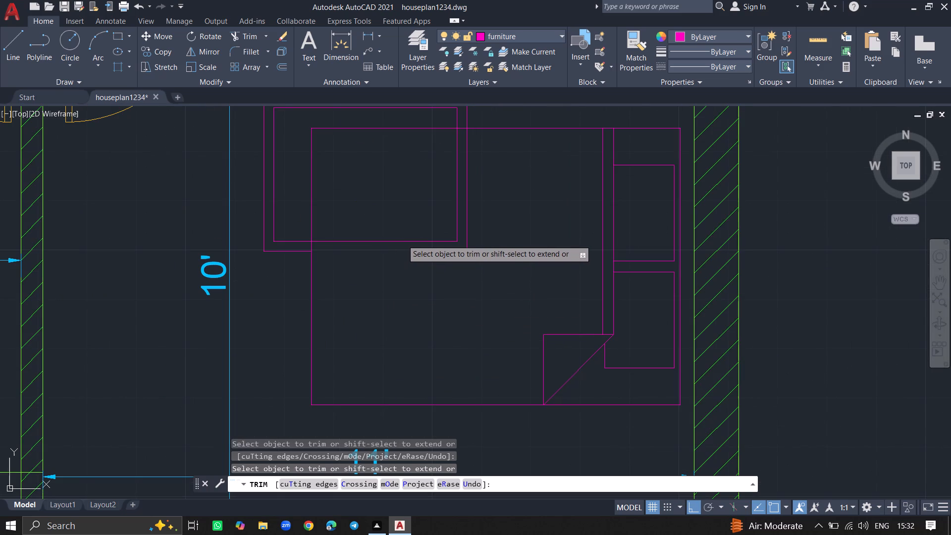
left_click(402, 250)
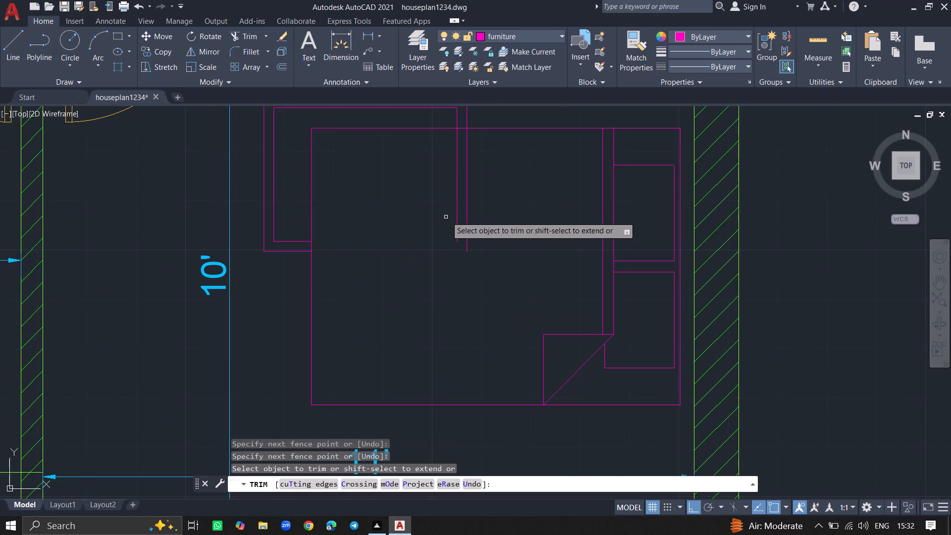
left_click(458, 222)
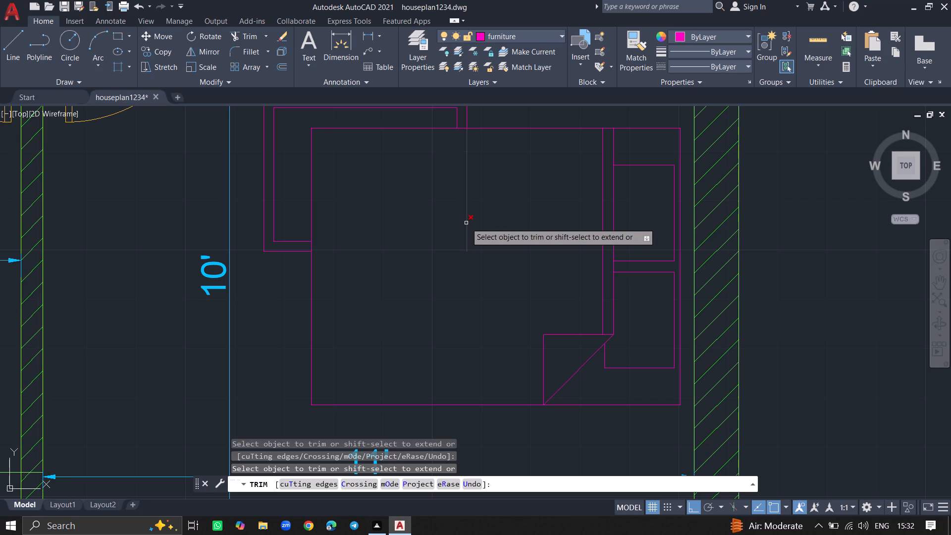
left_click(466, 223)
key("Return")
Zoom to the extents of the whole house plan and save the drawing.
scroll(466, 223, "down", 3, "ctrl")
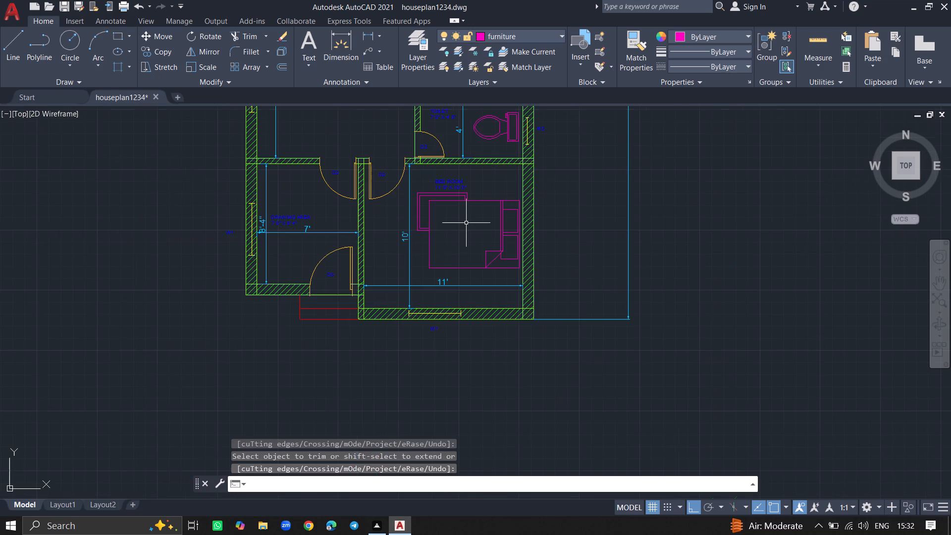
scroll(506, 185, "down", 2, "ctrl")
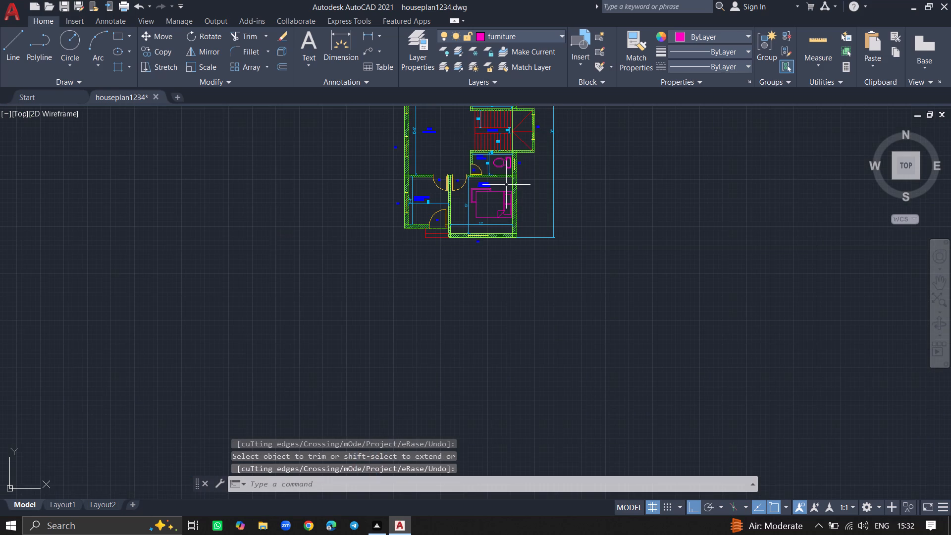
scroll(509, 159, "down", 5, "ctrl")
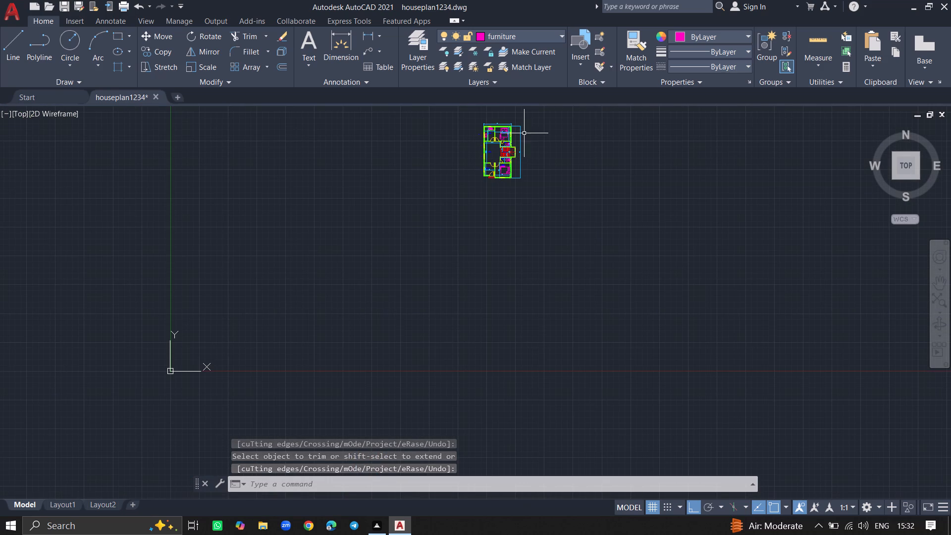
scroll(521, 118, "up", 5, "ctrl")
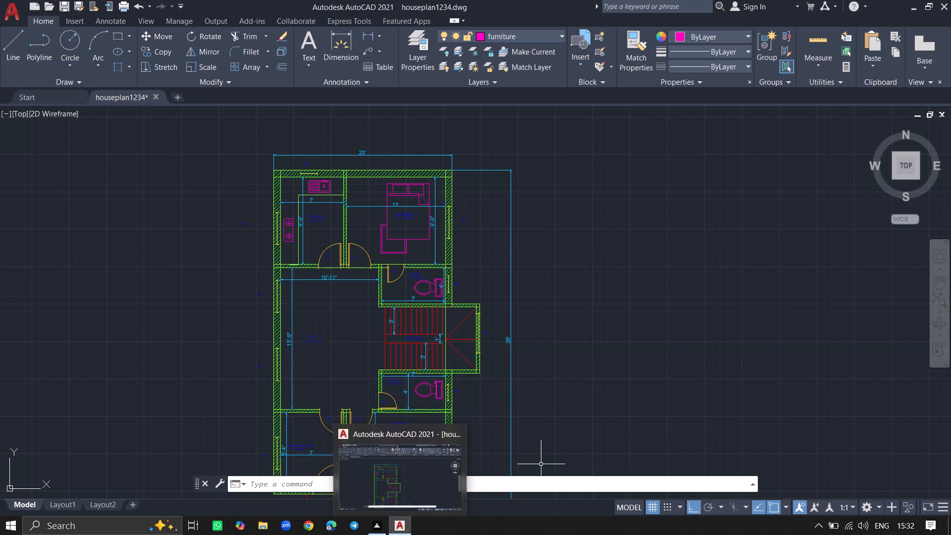
key("z")
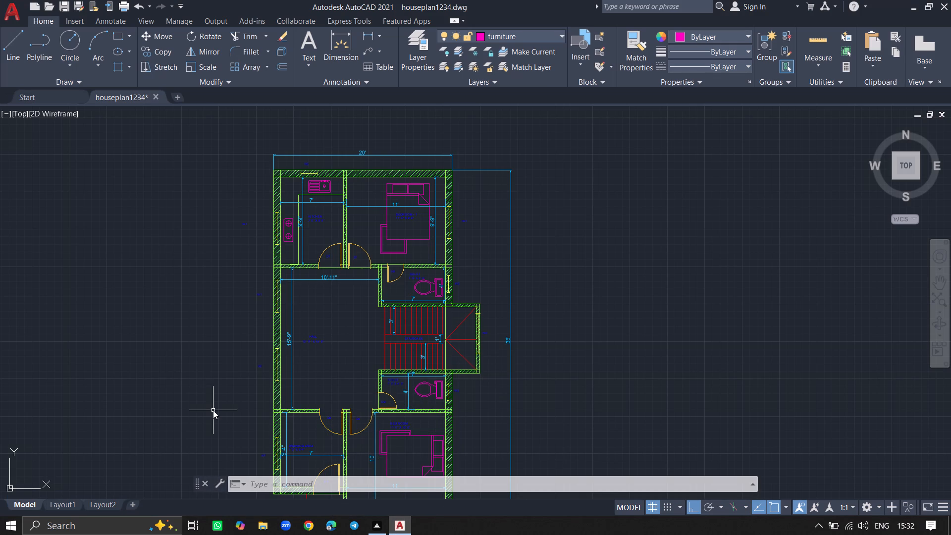
key("Return")
key("e")
key("Return")
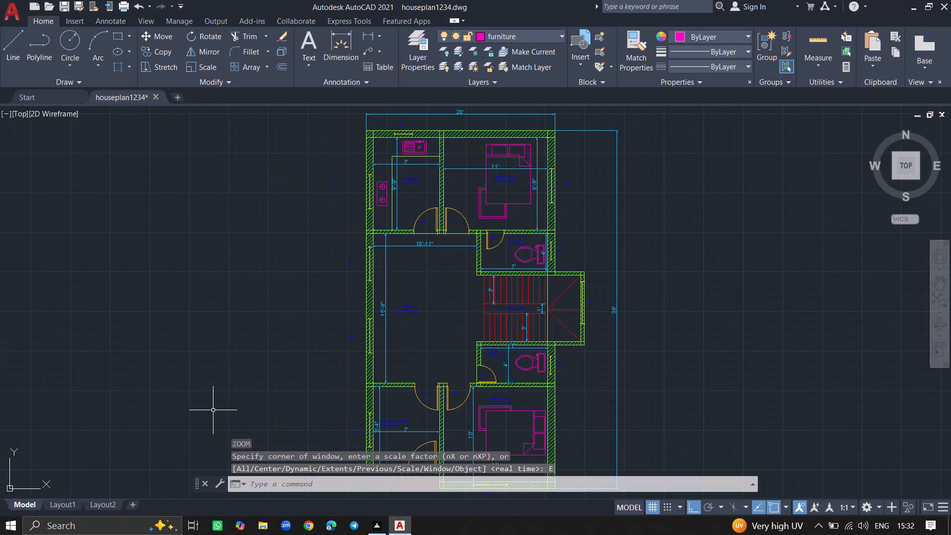
key("ctrl+s")
key("ctrl+s")
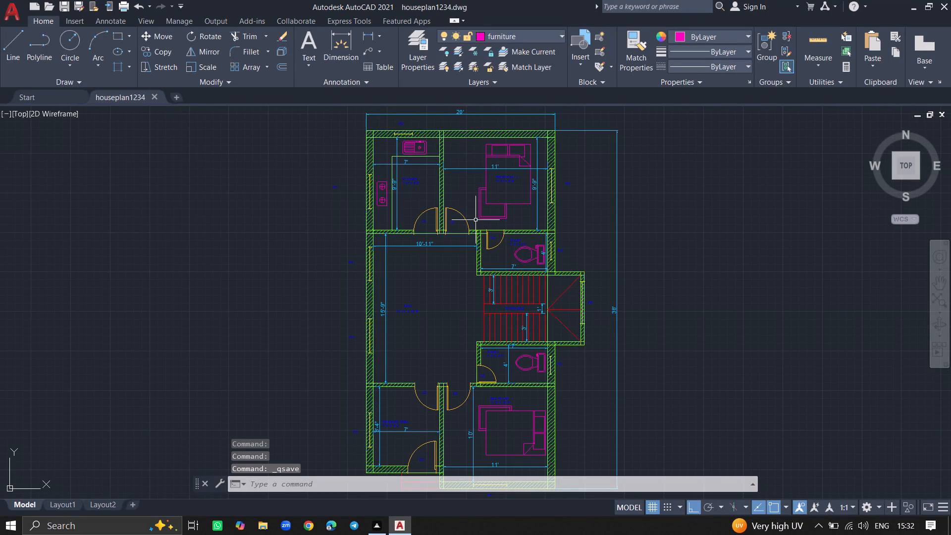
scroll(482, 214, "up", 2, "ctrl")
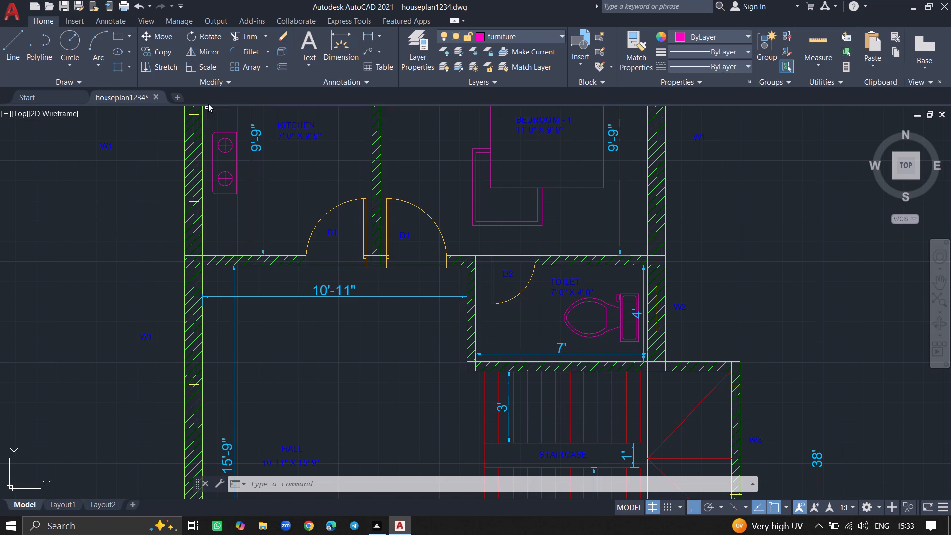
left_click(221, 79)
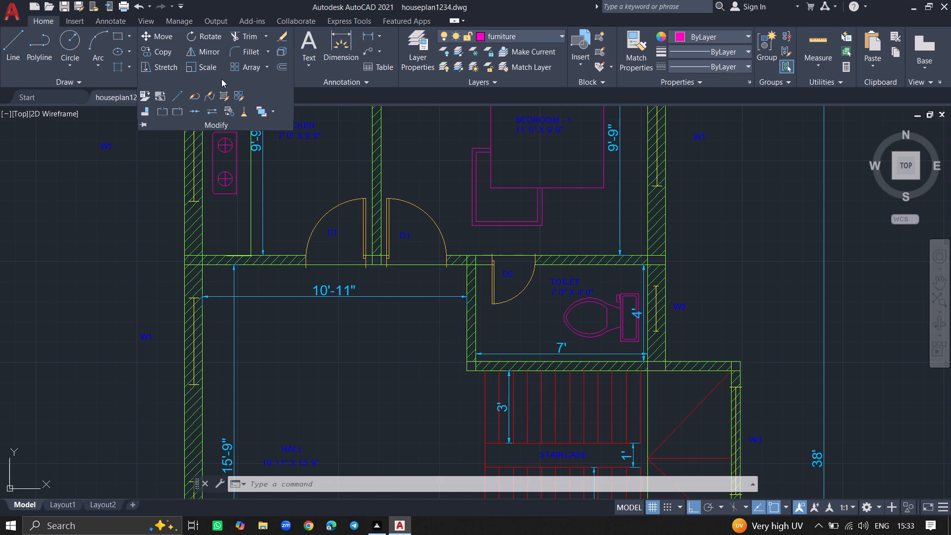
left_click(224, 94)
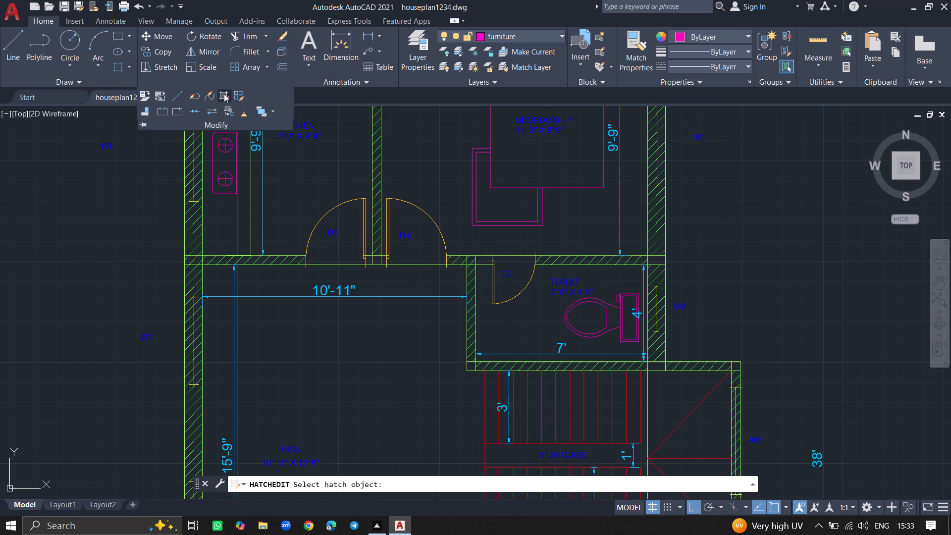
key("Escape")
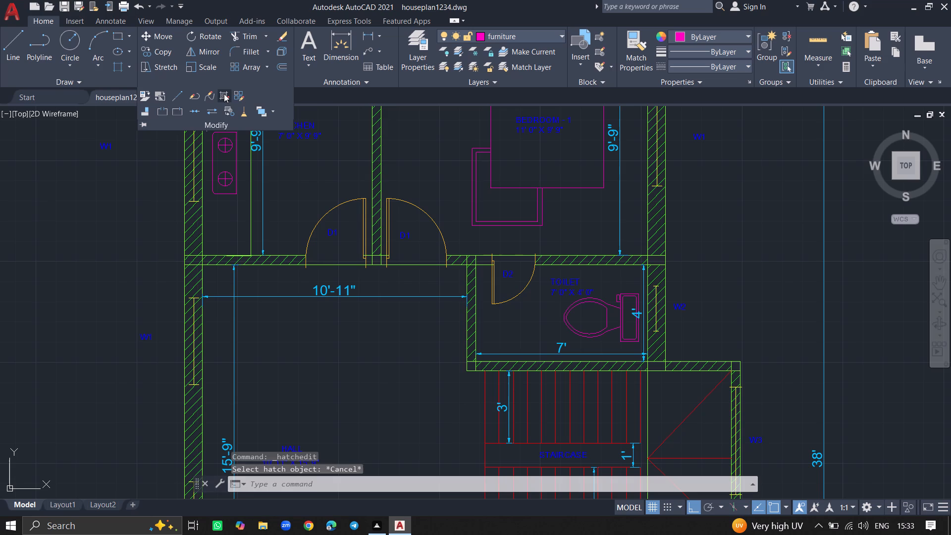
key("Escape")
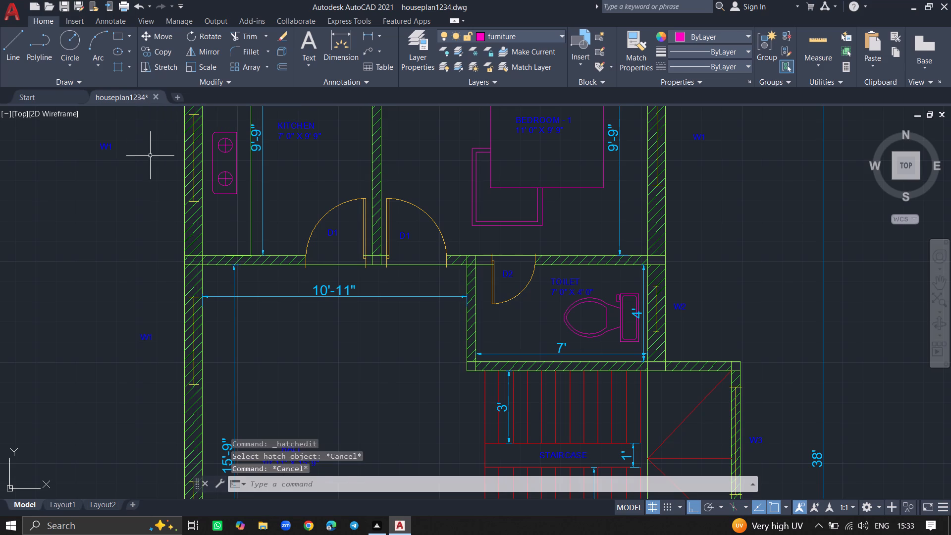
Start a new hatch and set its colour to dark grey 99,100,102.
key("h")
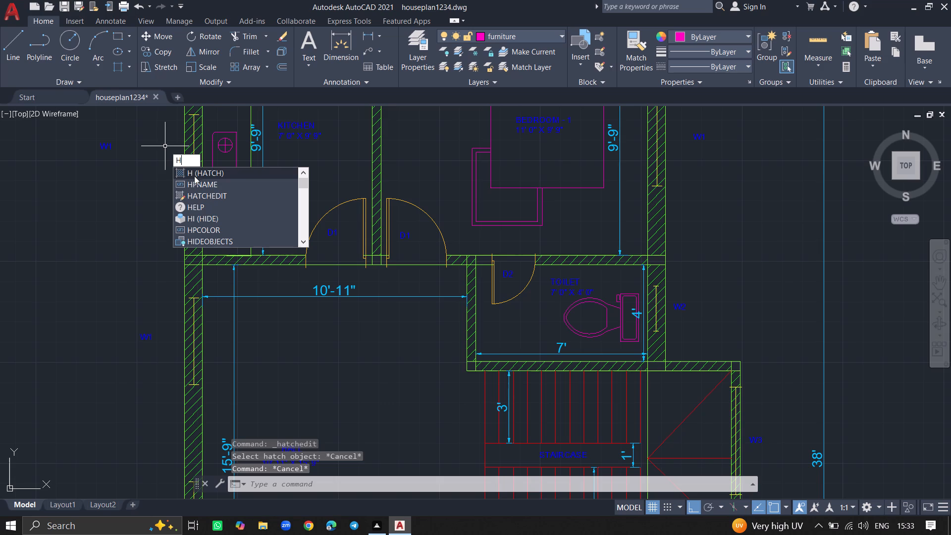
left_click(195, 176)
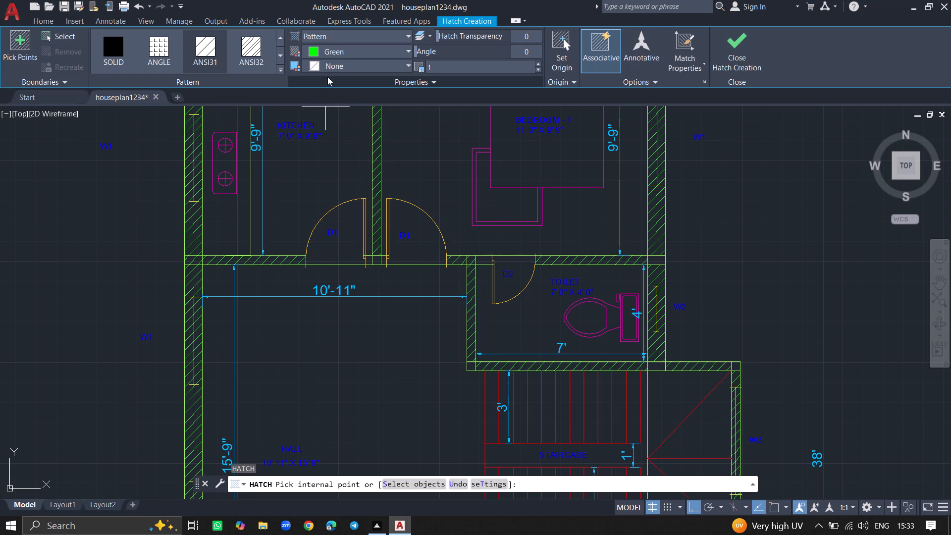
left_click(331, 50)
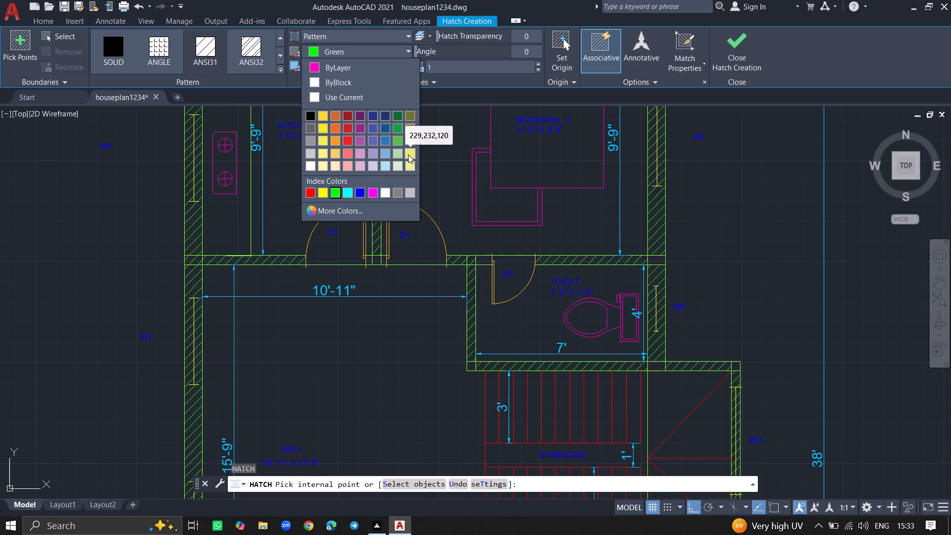
left_click(398, 165)
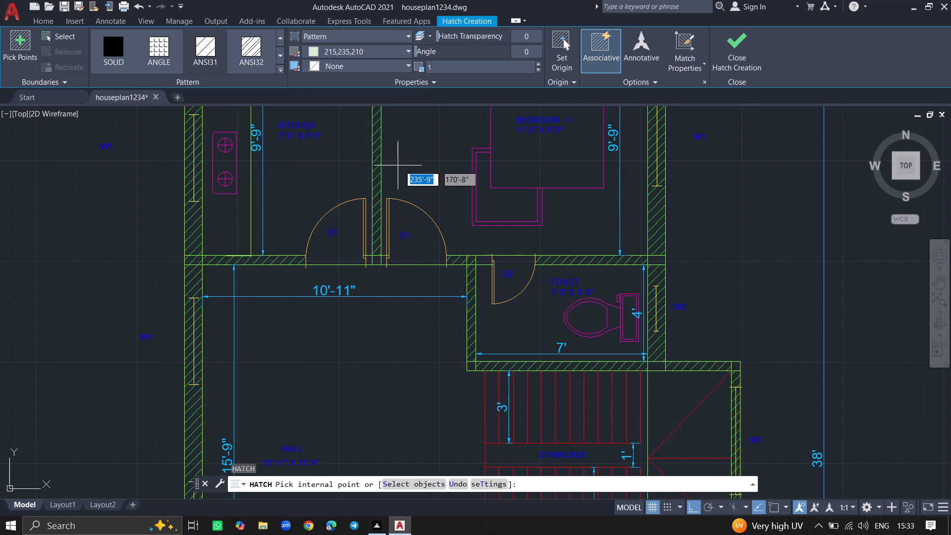
scroll(488, 191, "up", 8, "ctrl")
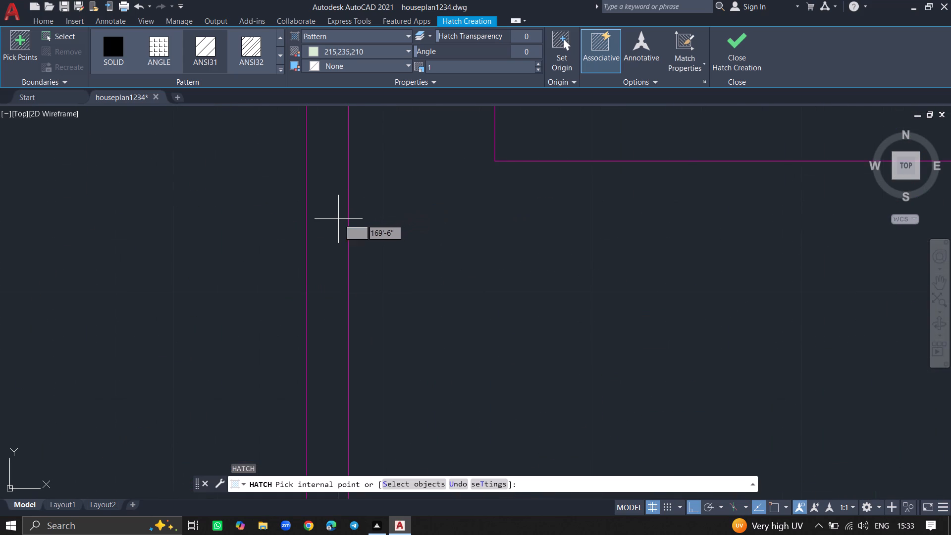
scroll(332, 219, "down", 3, "ctrl")
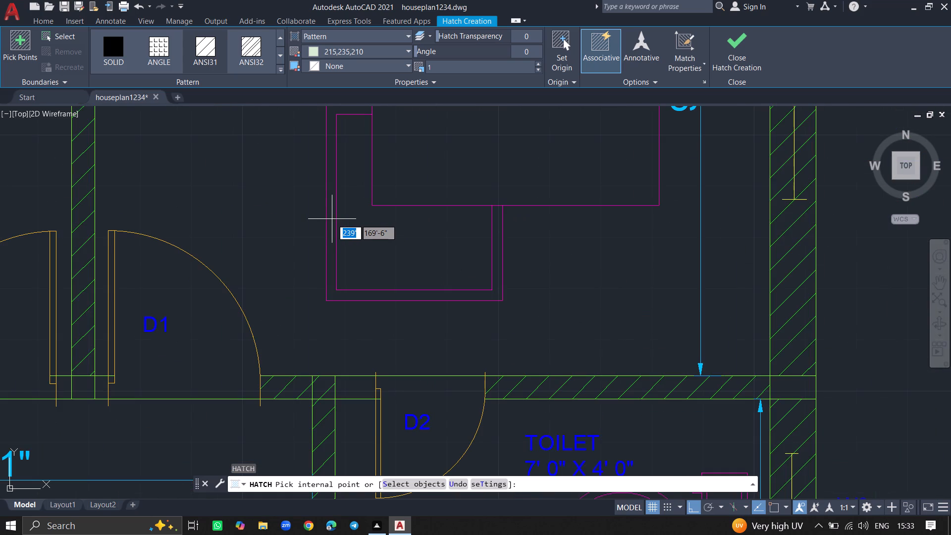
left_click(352, 49)
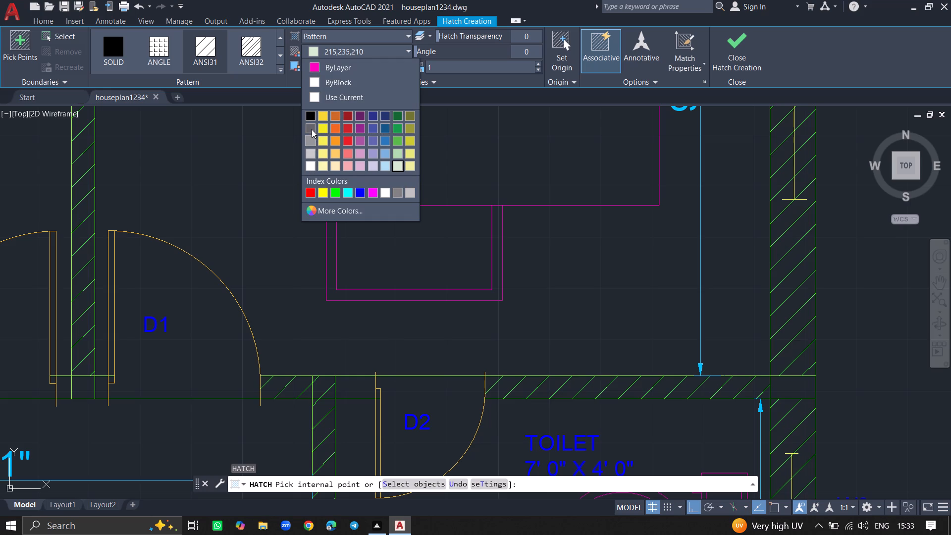
left_click(312, 126)
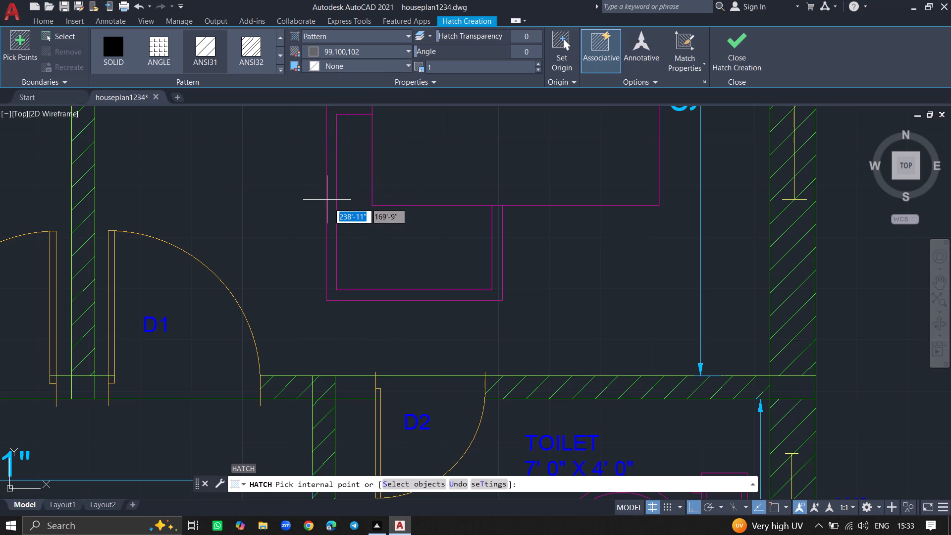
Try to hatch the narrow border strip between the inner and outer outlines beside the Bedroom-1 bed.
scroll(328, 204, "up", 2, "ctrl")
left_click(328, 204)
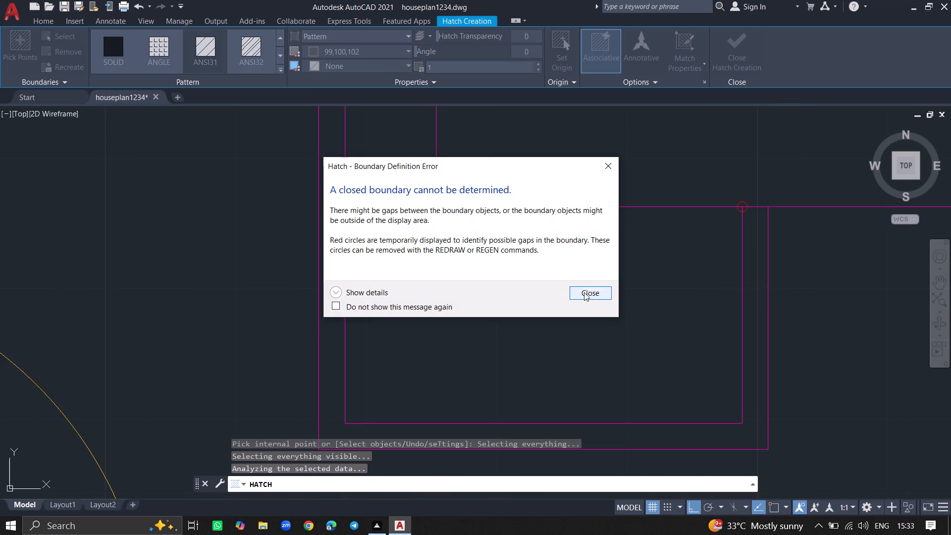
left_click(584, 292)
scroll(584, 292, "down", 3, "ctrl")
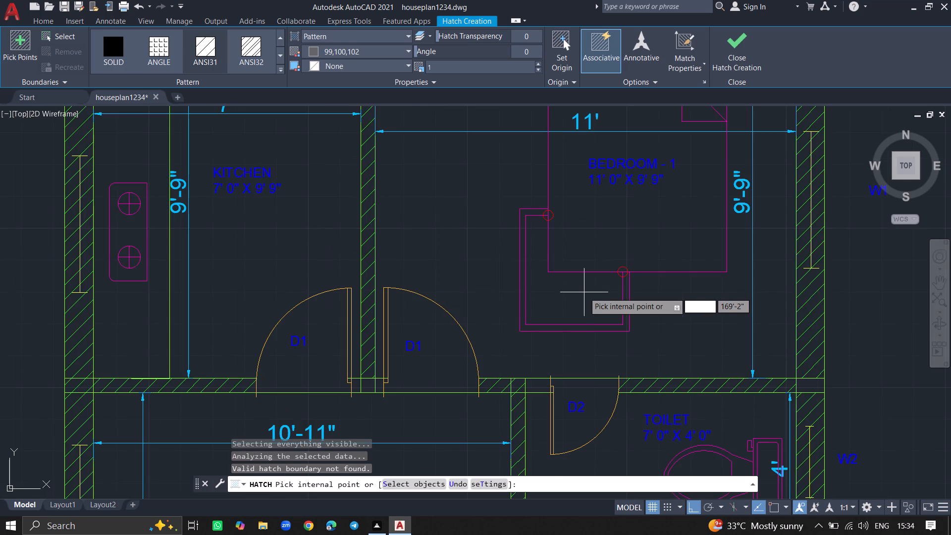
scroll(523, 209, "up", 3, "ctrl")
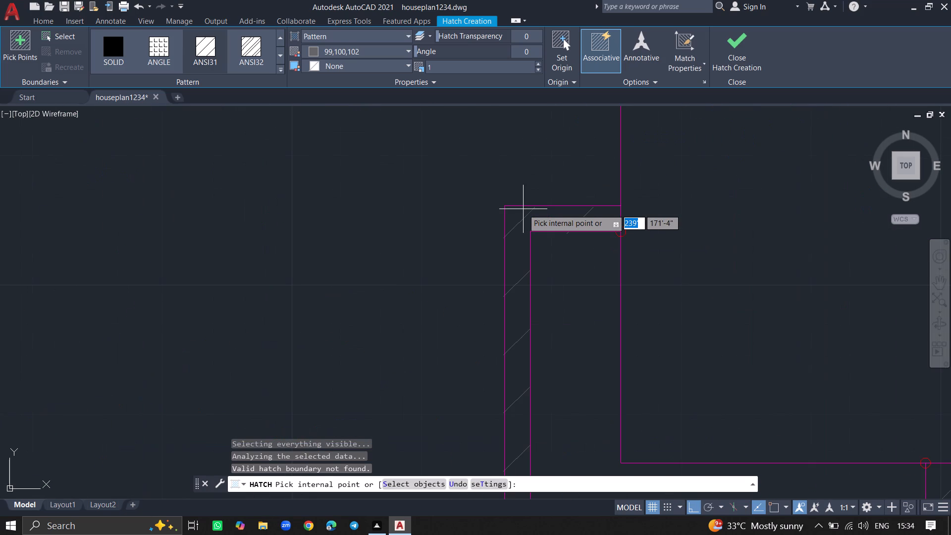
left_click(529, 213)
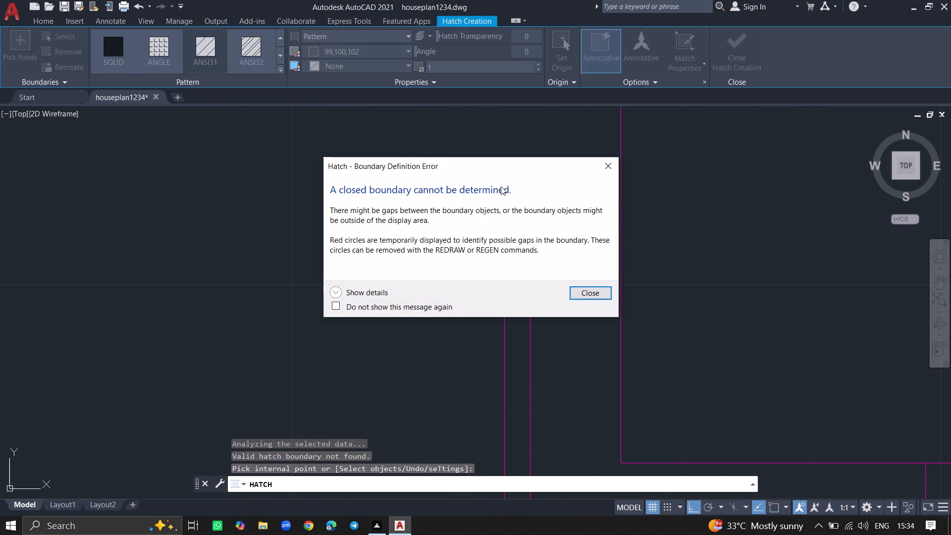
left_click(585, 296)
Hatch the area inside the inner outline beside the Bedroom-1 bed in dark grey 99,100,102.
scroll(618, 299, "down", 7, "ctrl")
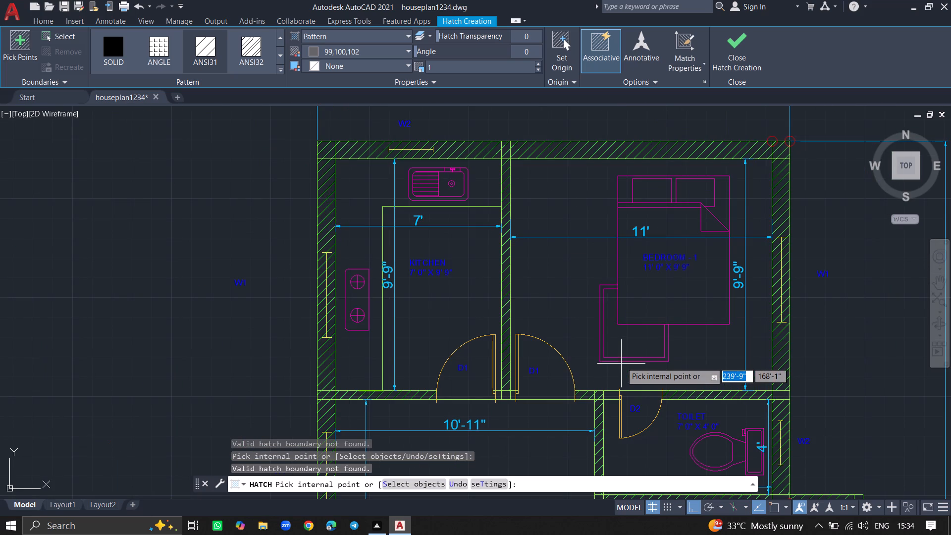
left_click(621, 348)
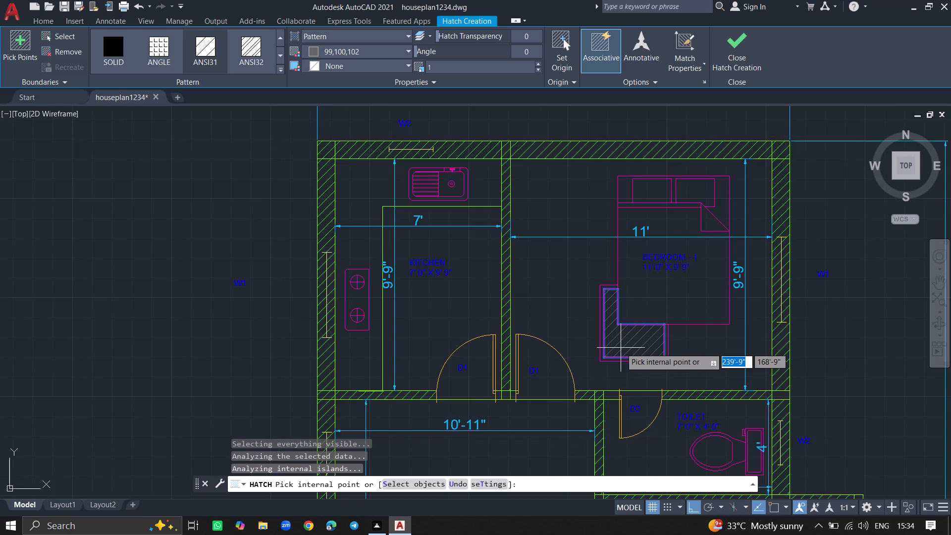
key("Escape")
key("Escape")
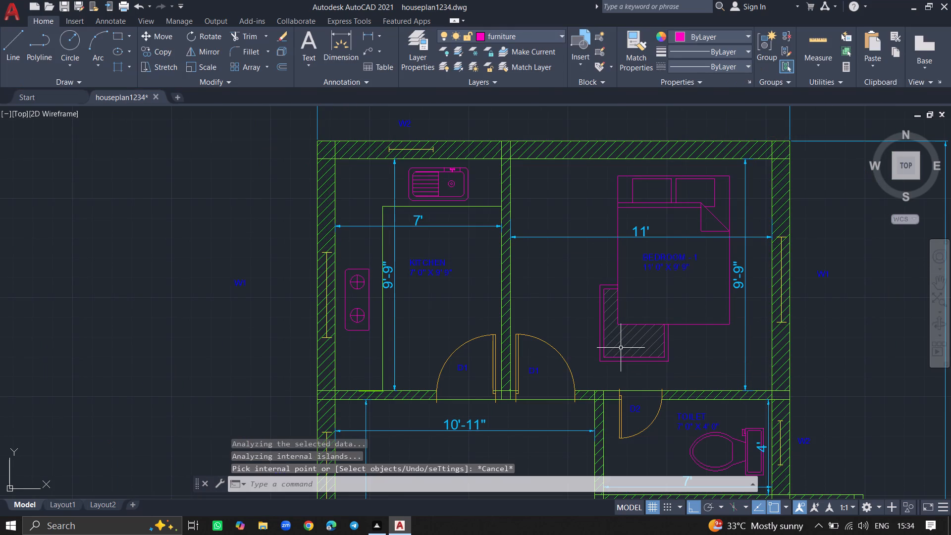
Hatch the narrow border strips between the nested outlines beside the Bedroom-1 bed and the lower bedroom's bed in dark grey 99,100,102.
scroll(603, 343, "up", 2, "ctrl")
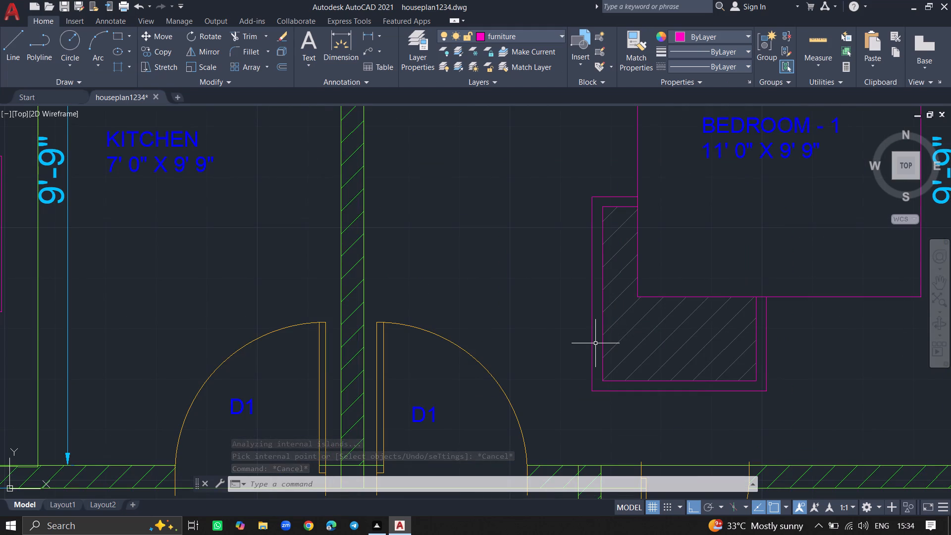
key("space")
left_click(595, 343)
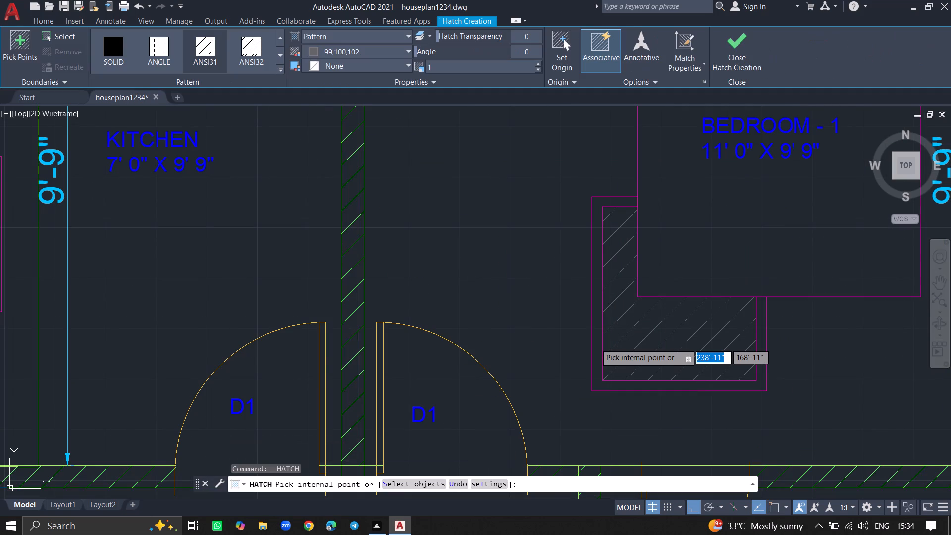
left_click(595, 343)
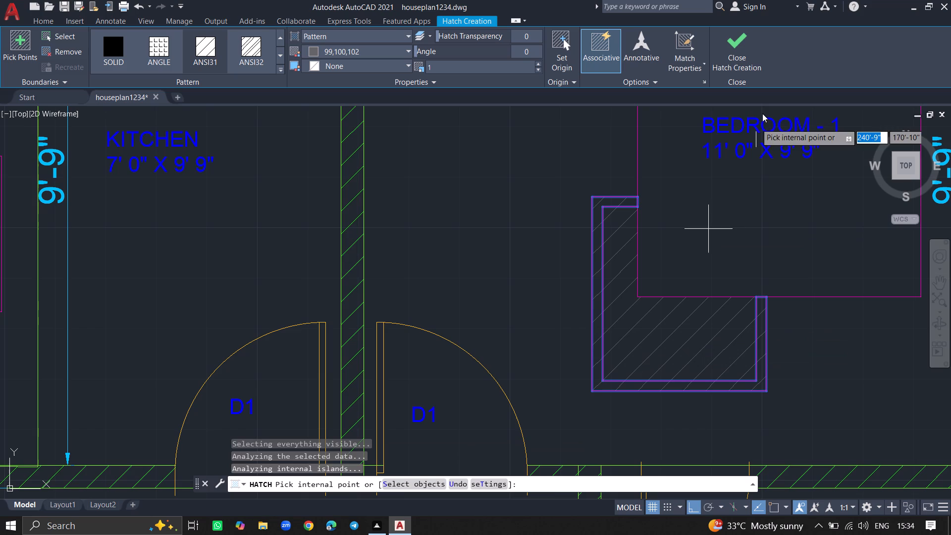
scroll(784, 63, "down", 5, "ctrl")
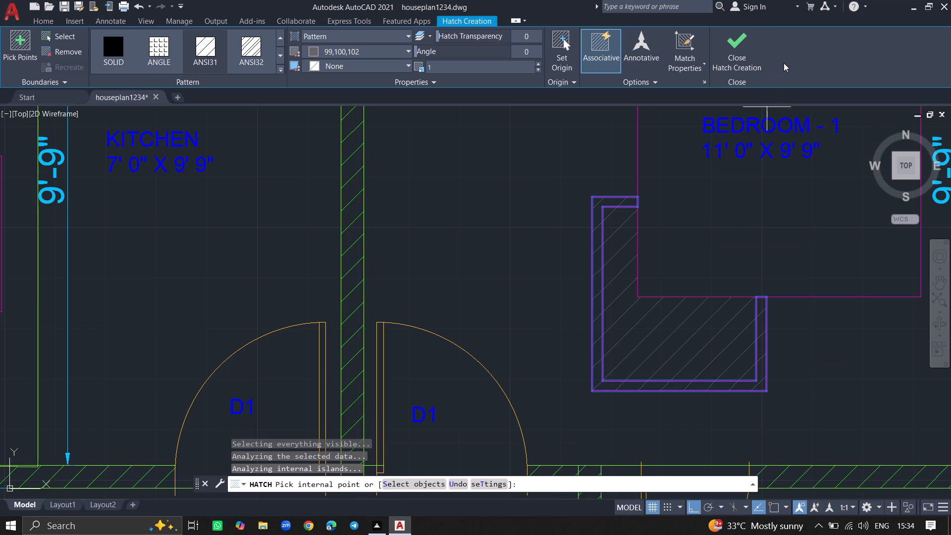
scroll(740, 217, "down", 7, "ctrl")
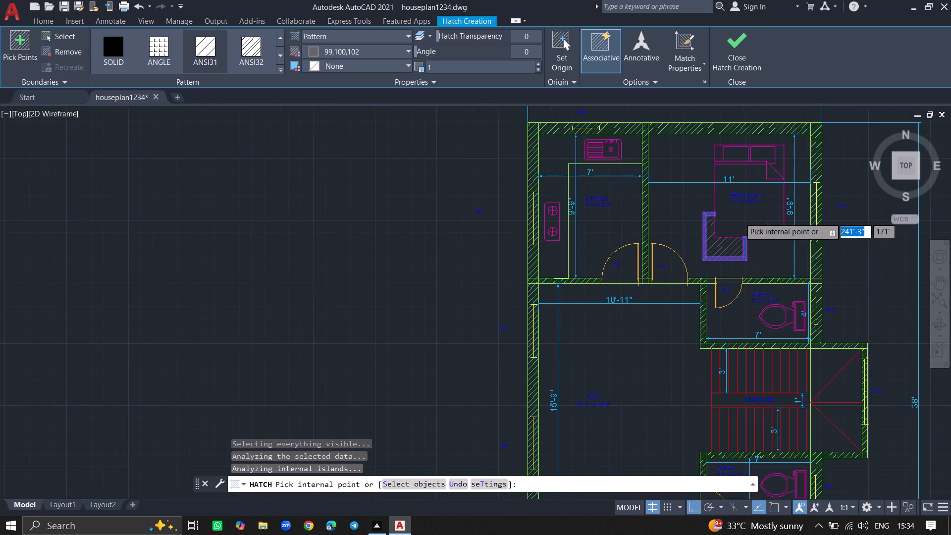
scroll(740, 217, "down", 2, "ctrl")
scroll(735, 266, "up", 5, "ctrl")
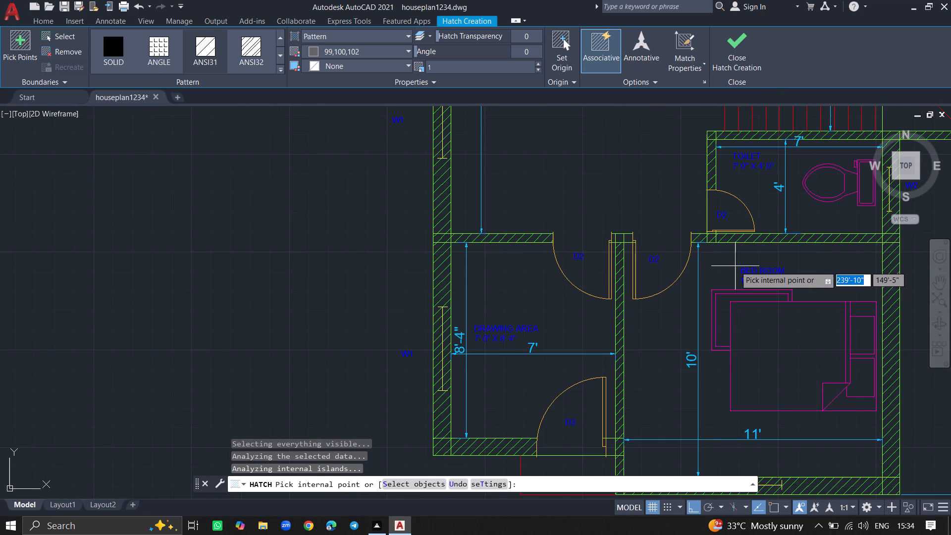
left_click(732, 293)
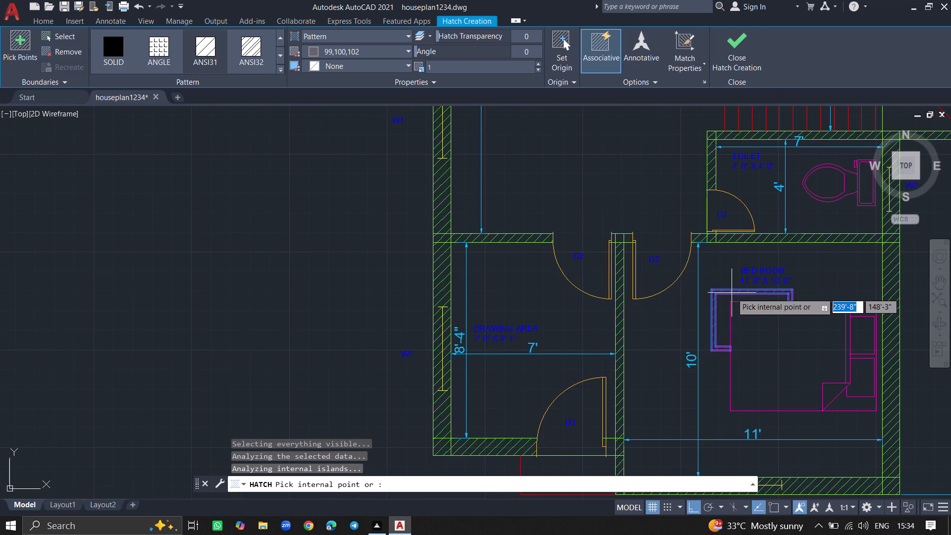
left_click(731, 57)
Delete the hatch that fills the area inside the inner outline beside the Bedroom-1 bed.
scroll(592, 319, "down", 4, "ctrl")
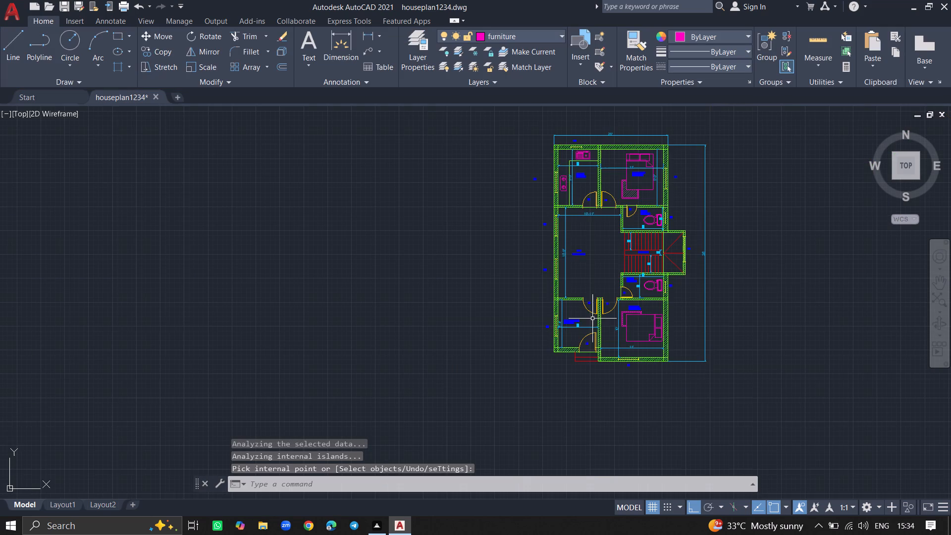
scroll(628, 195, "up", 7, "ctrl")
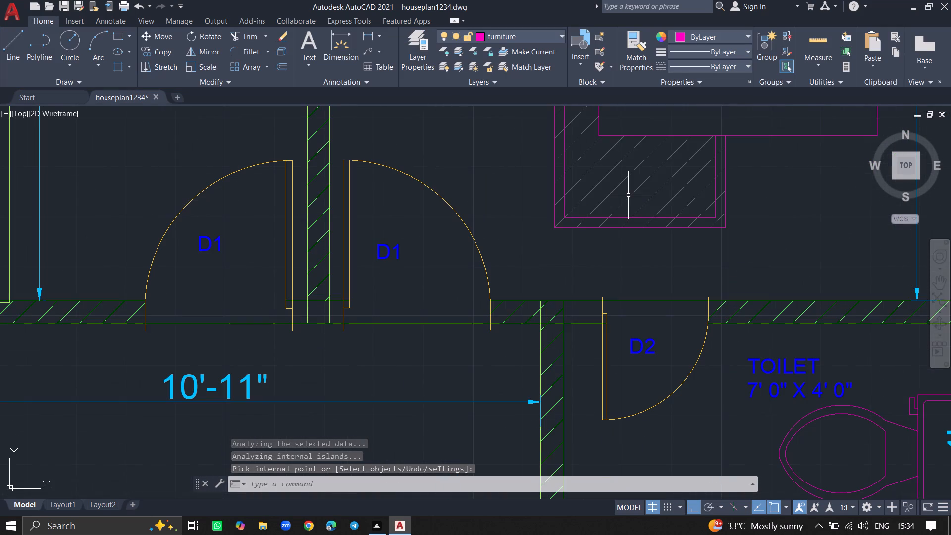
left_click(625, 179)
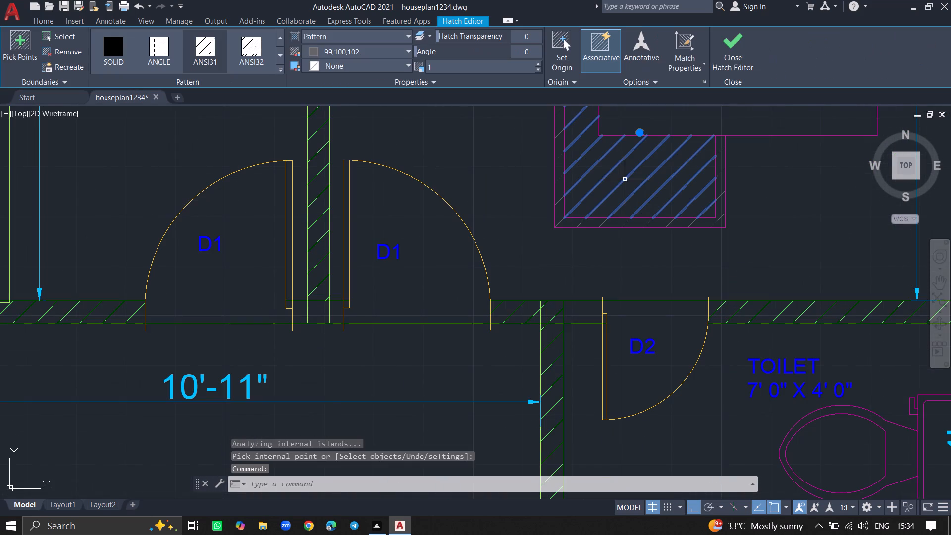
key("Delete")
Save the drawing and zoom to the extents of the whole house plan.
scroll(625, 179, "down", 4, "ctrl")
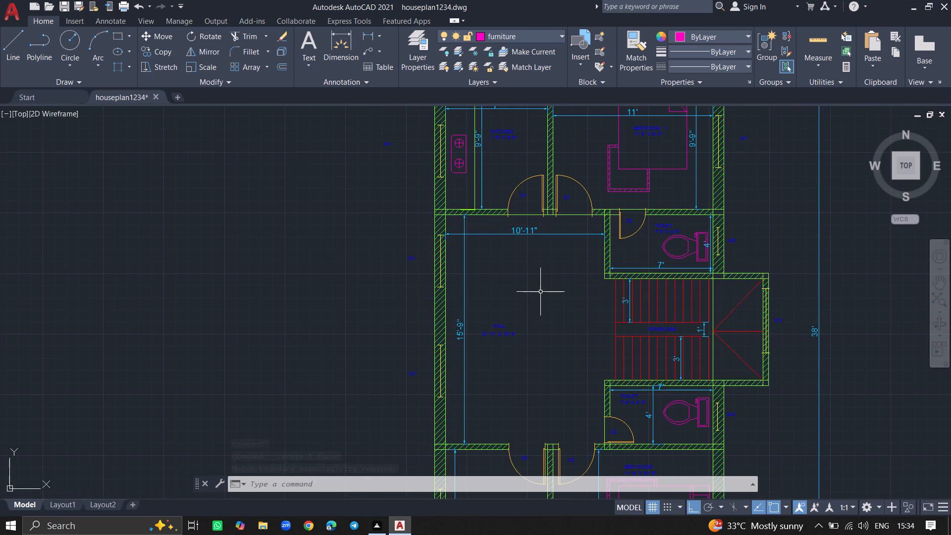
key("ctrl+s")
key("z")
key("Return")
key("e")
key("Return")
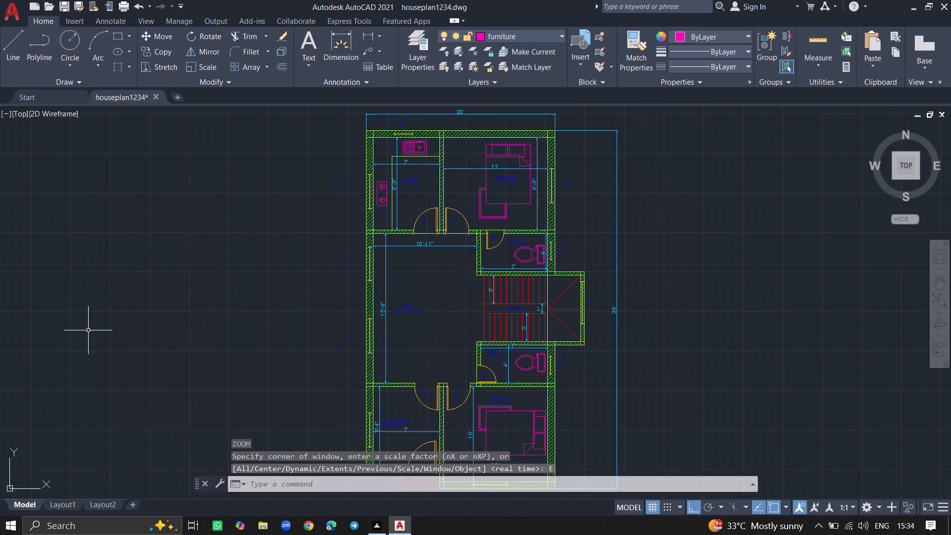
Switch to Layout1 and delete its existing viewport.
left_click(58, 505)
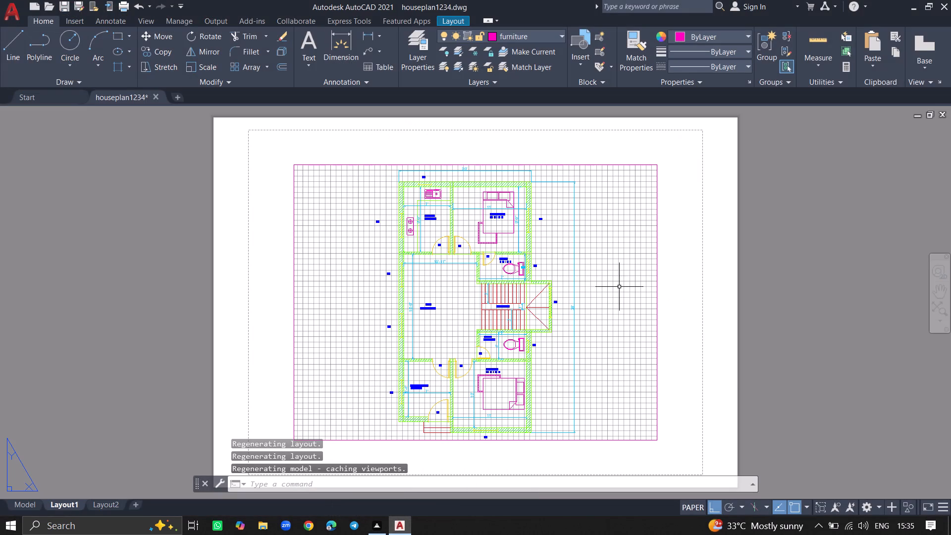
left_click(693, 133)
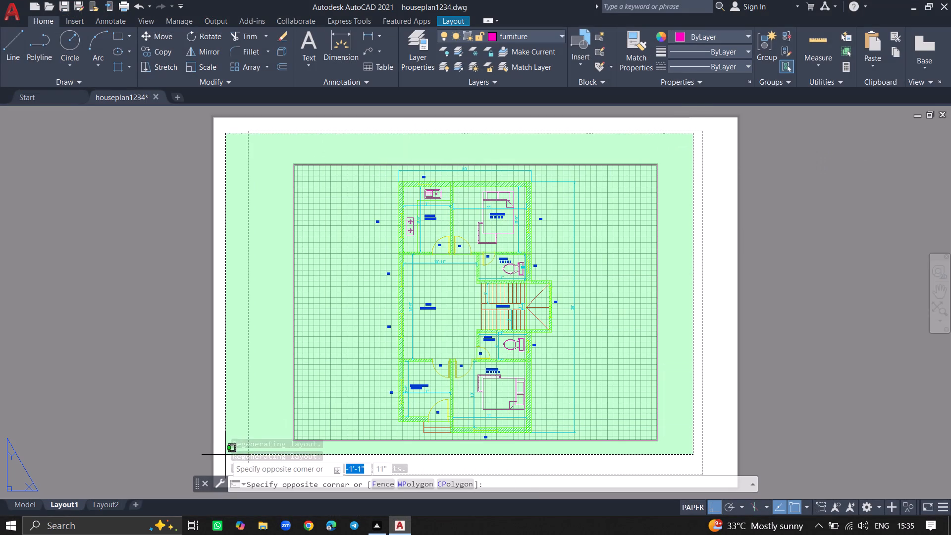
left_click(222, 473)
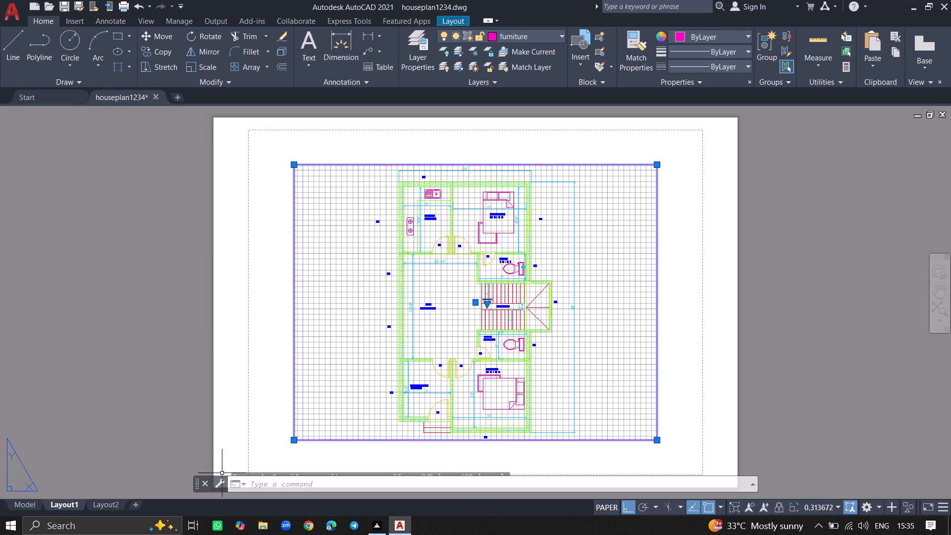
key("Delete")
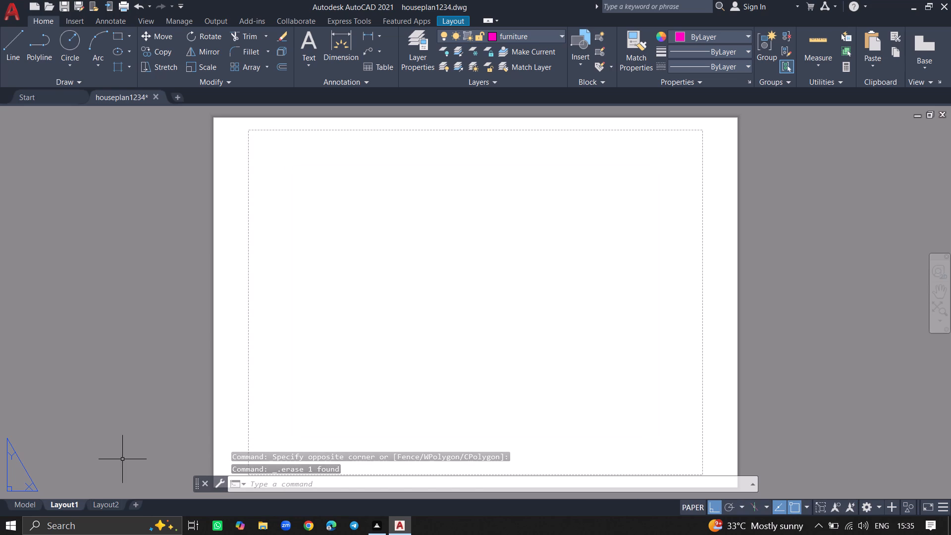
Modify Layout1's page setup to use the DWG To PDF.pc3 plotter with the plot style table set to None.
right_click(68, 502)
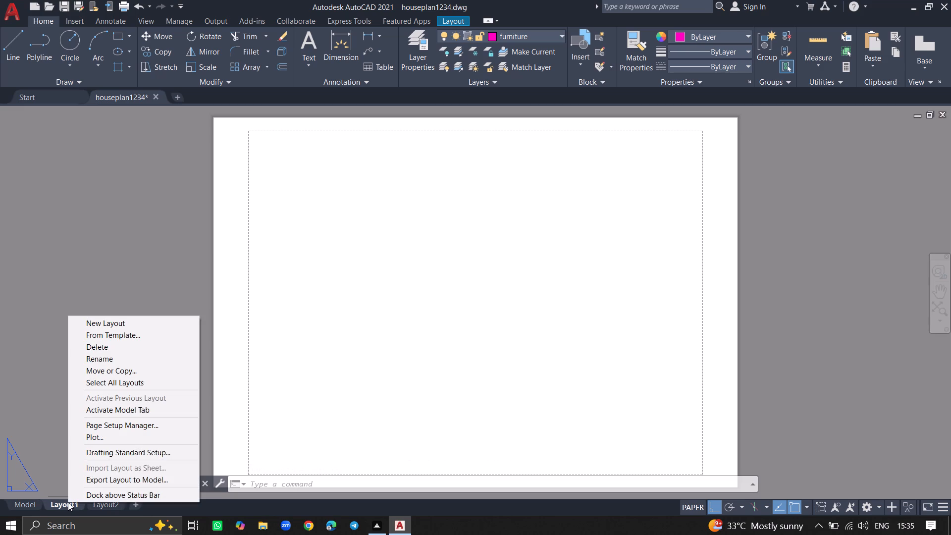
left_click(112, 423)
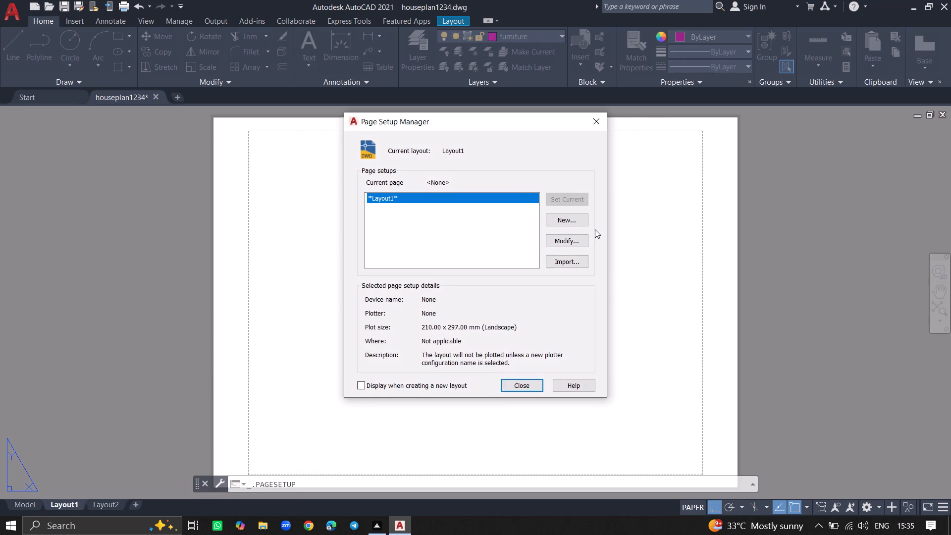
left_click(574, 244)
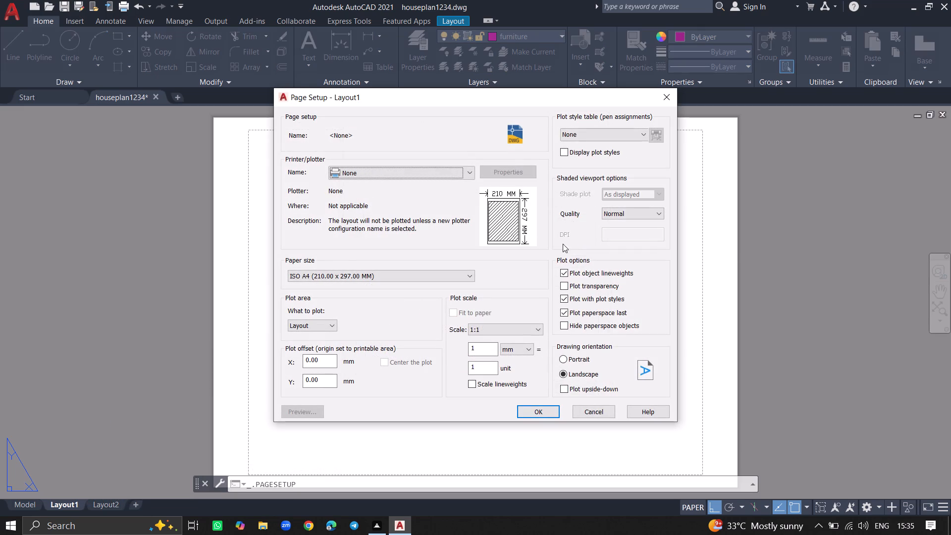
left_click(443, 170)
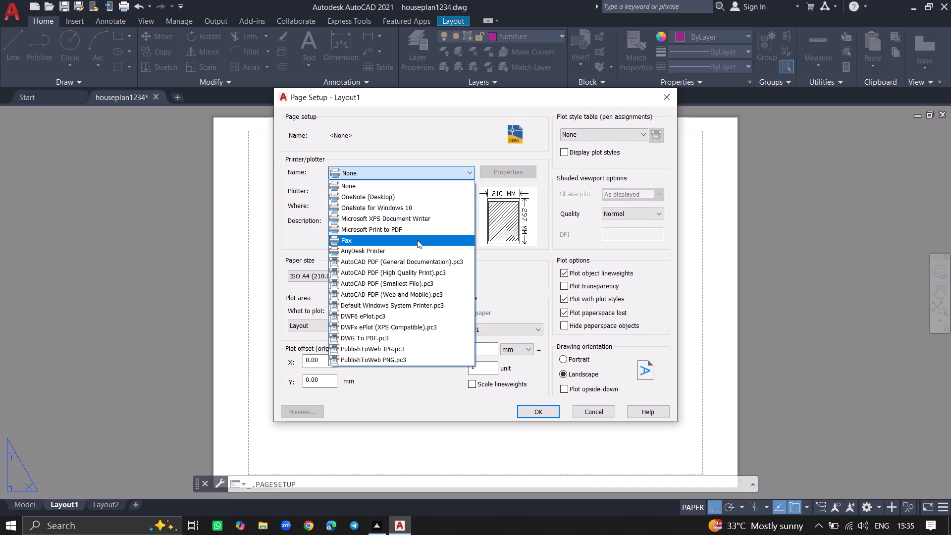
left_click(421, 337)
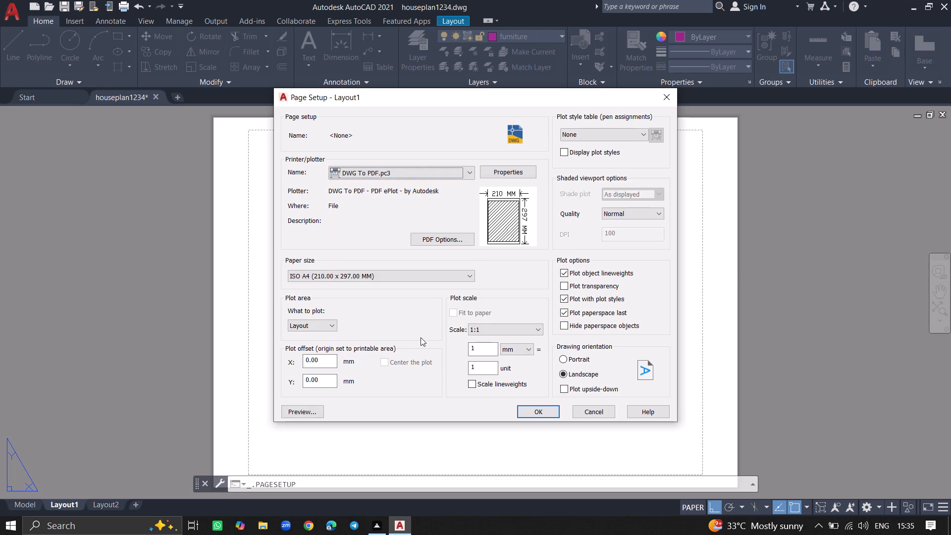
left_click(616, 134)
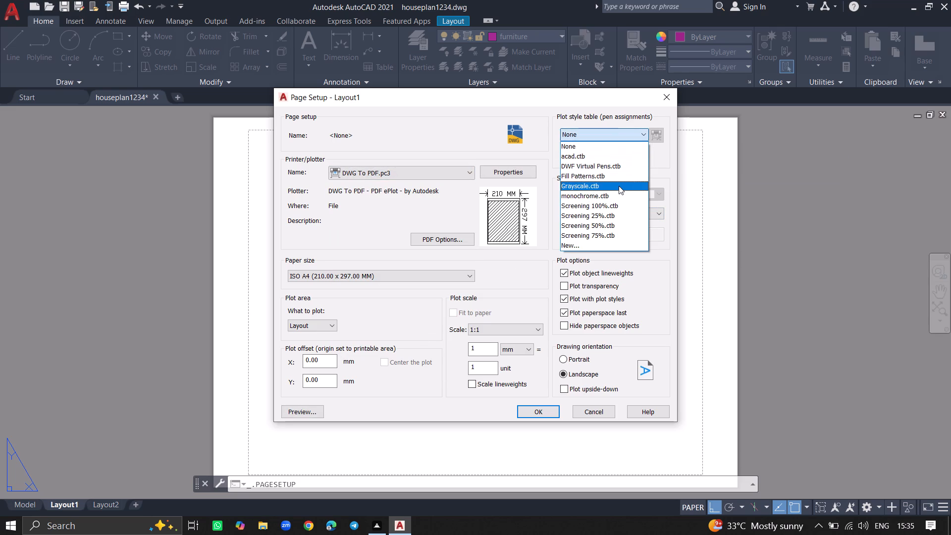
left_click(611, 146)
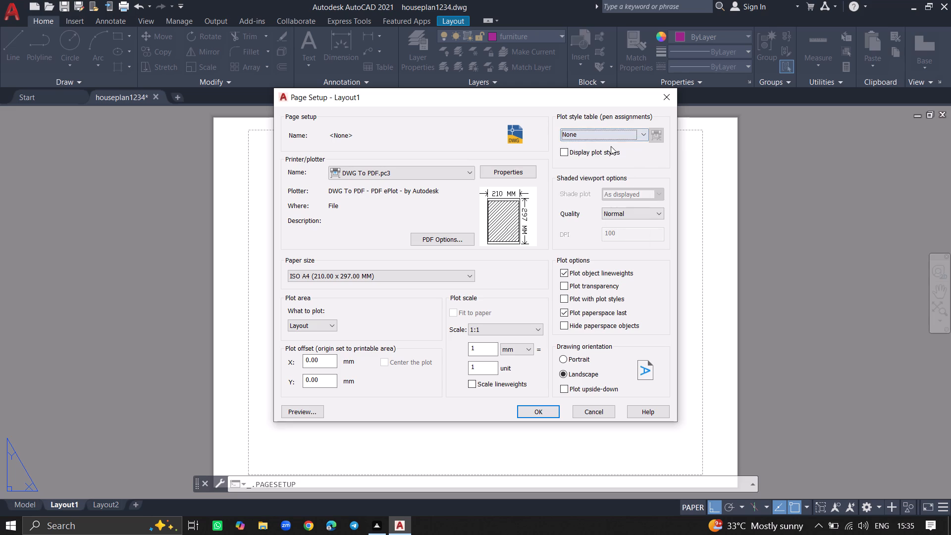
left_click(520, 412)
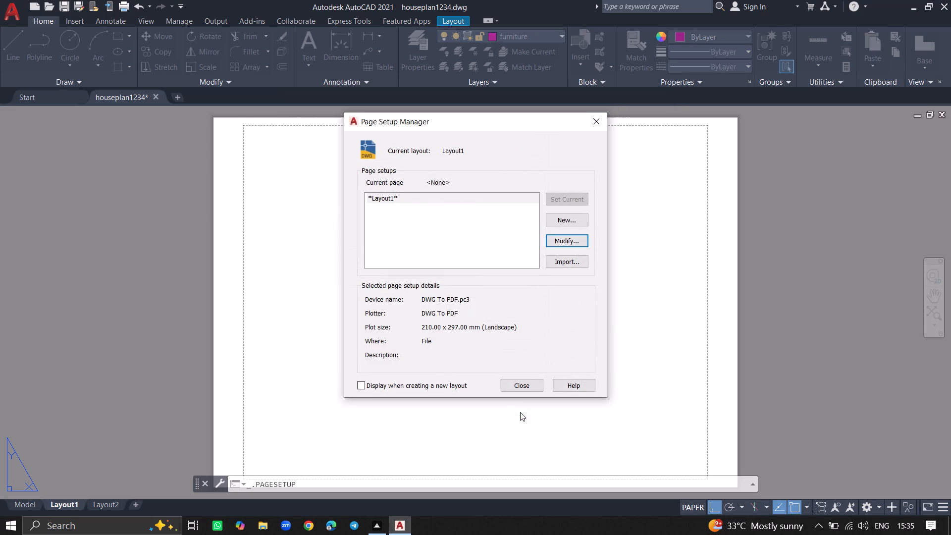
left_click(534, 385)
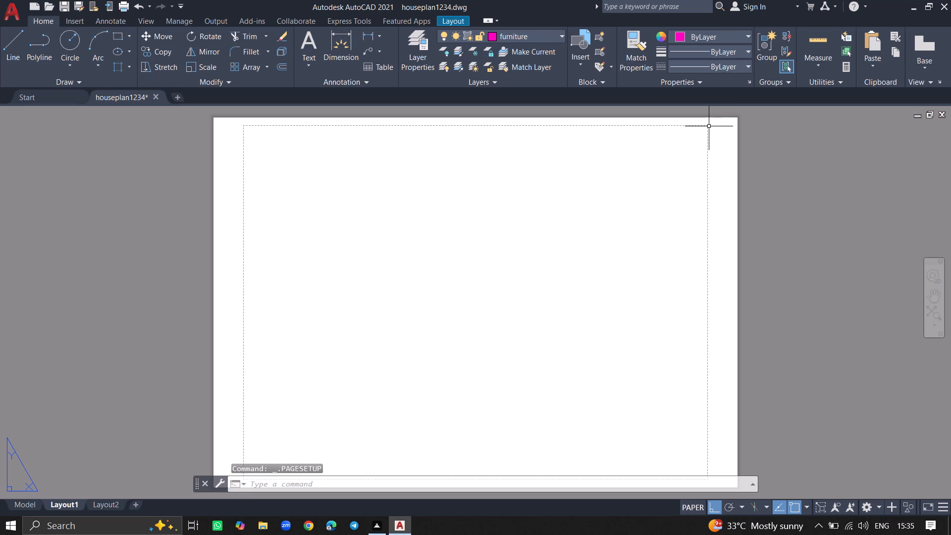
Create a rectangular MVIEW viewport covering nearly the whole printable area of the Layout1 sheet.
left_click(708, 126)
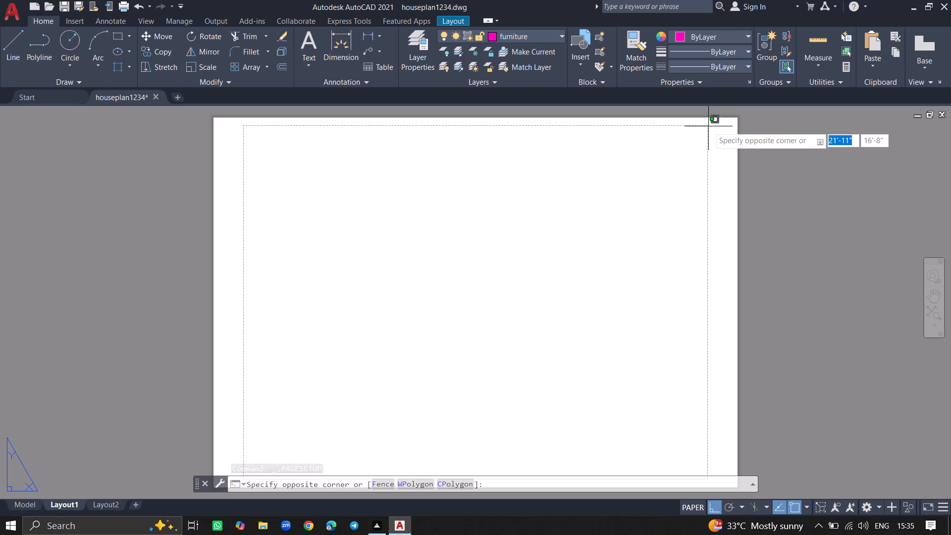
left_click(708, 126)
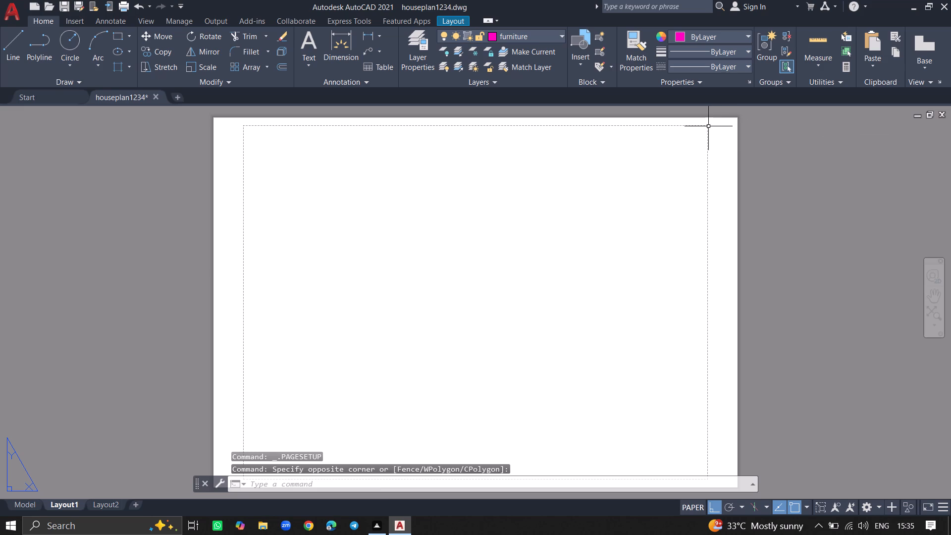
key("m")
type("VIEW")
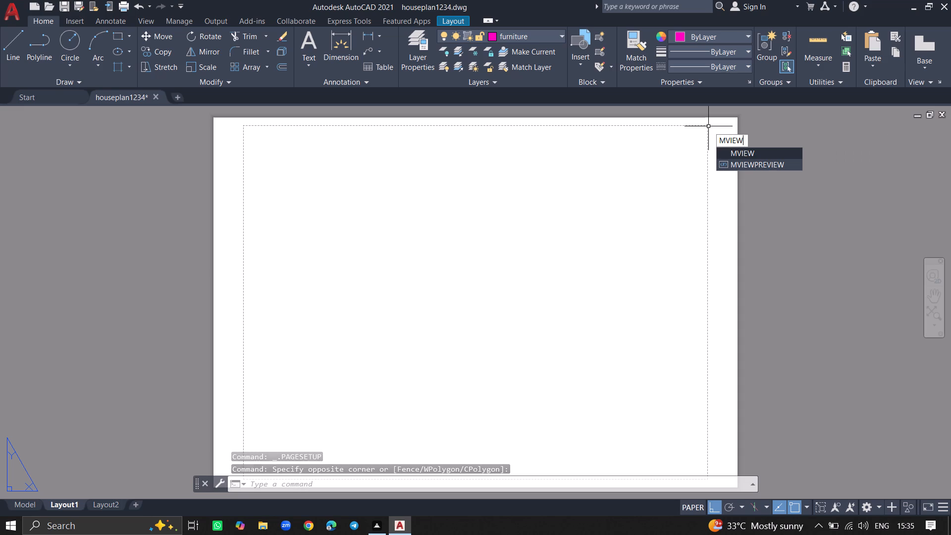
left_click(727, 153)
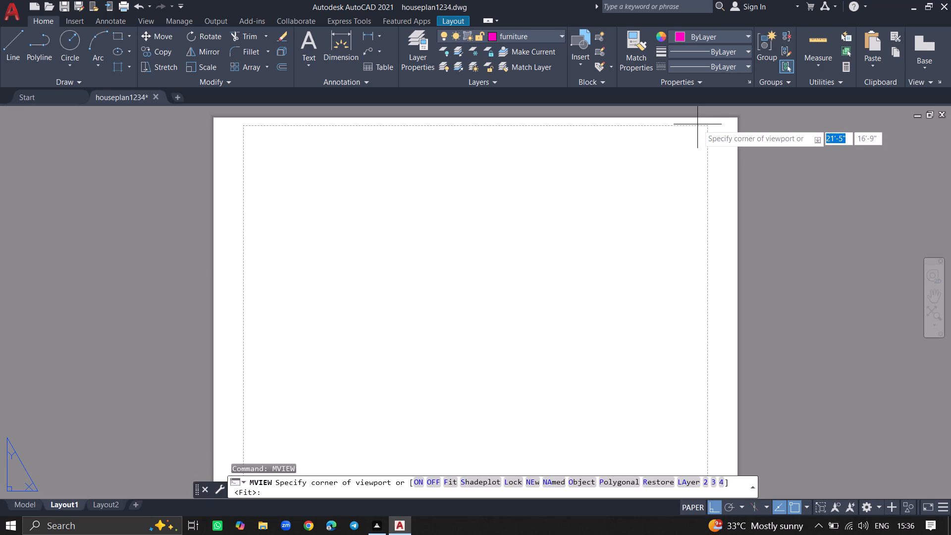
left_click(705, 128)
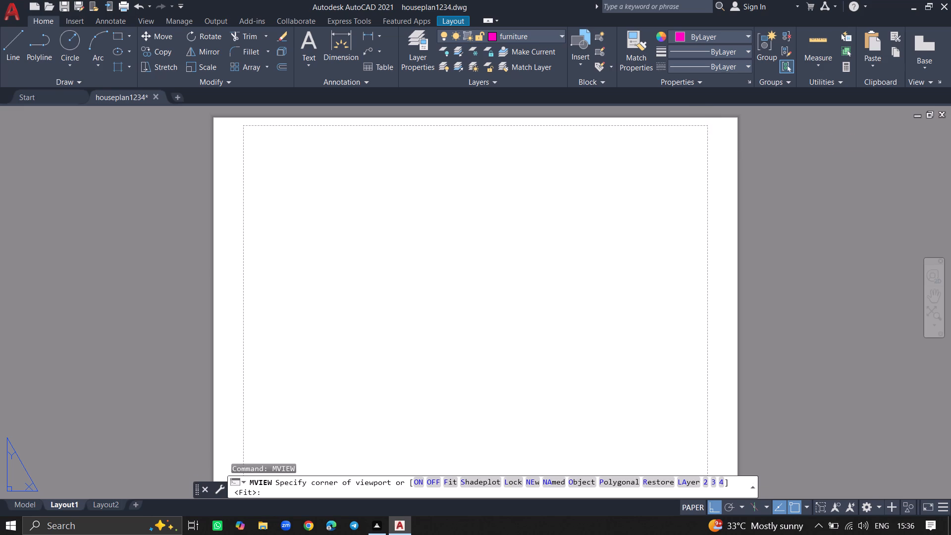
left_click(221, 472)
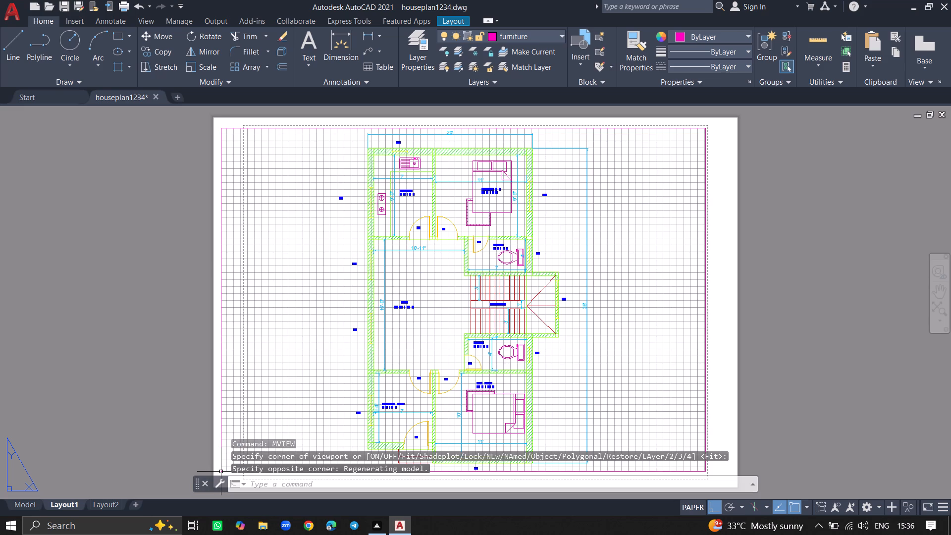
Activate the model space inside Layout1's new viewport and turn off its grid.
double_click(284, 376)
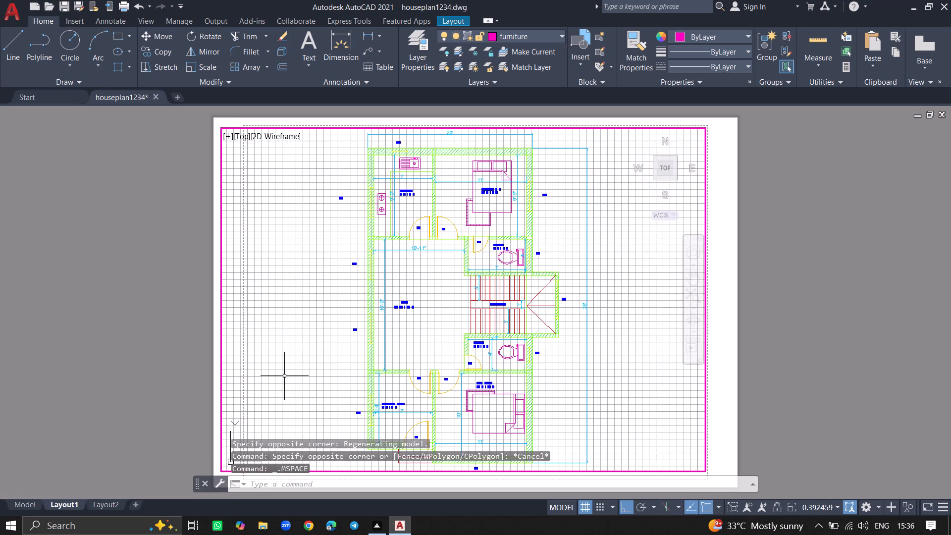
key("F7")
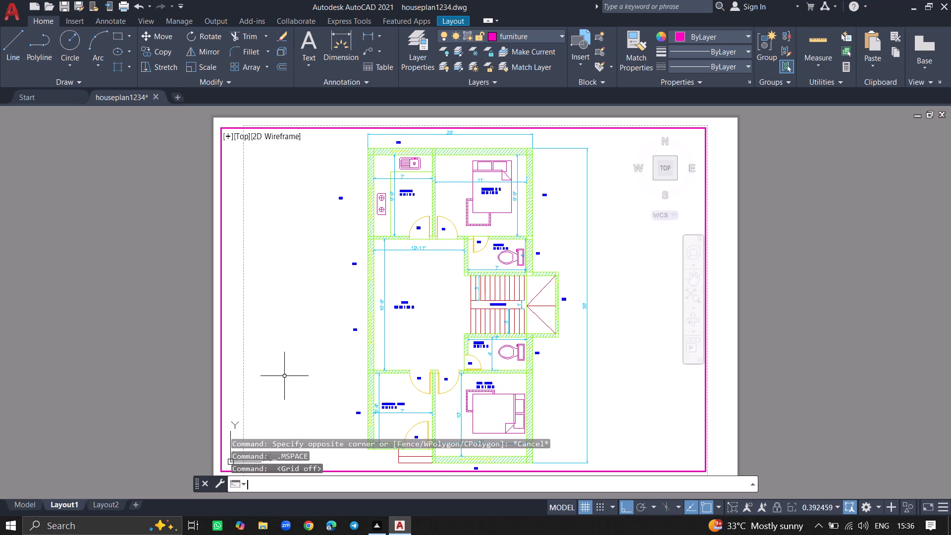
left_click(309, 365)
left_click(309, 365)
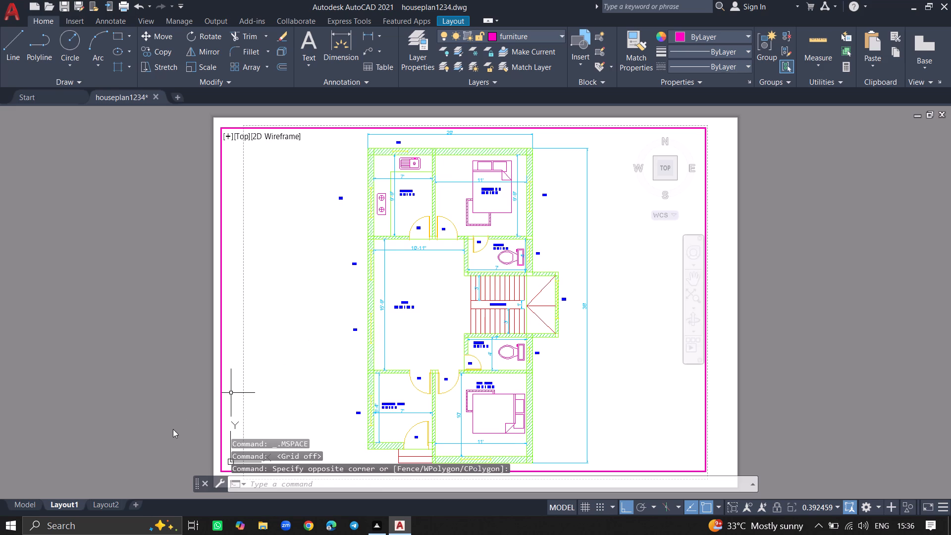
Switch to the drawing's model space and try to open DesignCenter.
left_click(12, 501)
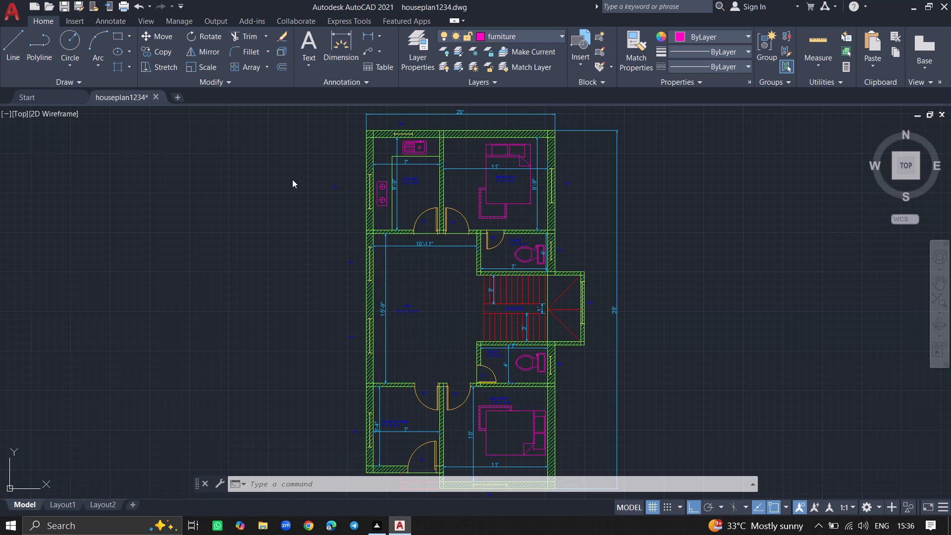
key("ctrl+2")
key("ctrl+2")
scroll(292, 179, "down", 4, "ctrl")
scroll(283, 184, "up", 1, "ctrl")
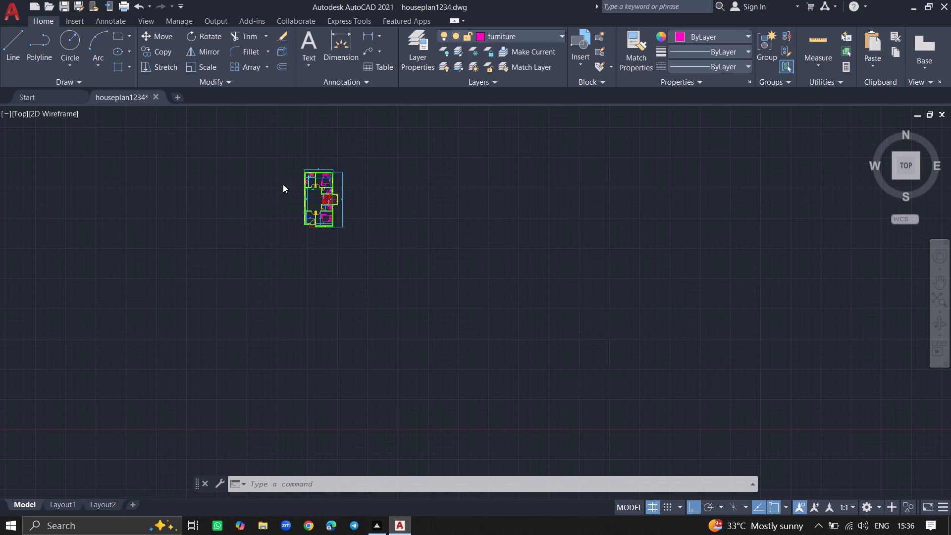
key("ctrl+2")
scroll(155, 191, "up", 4, "ctrl")
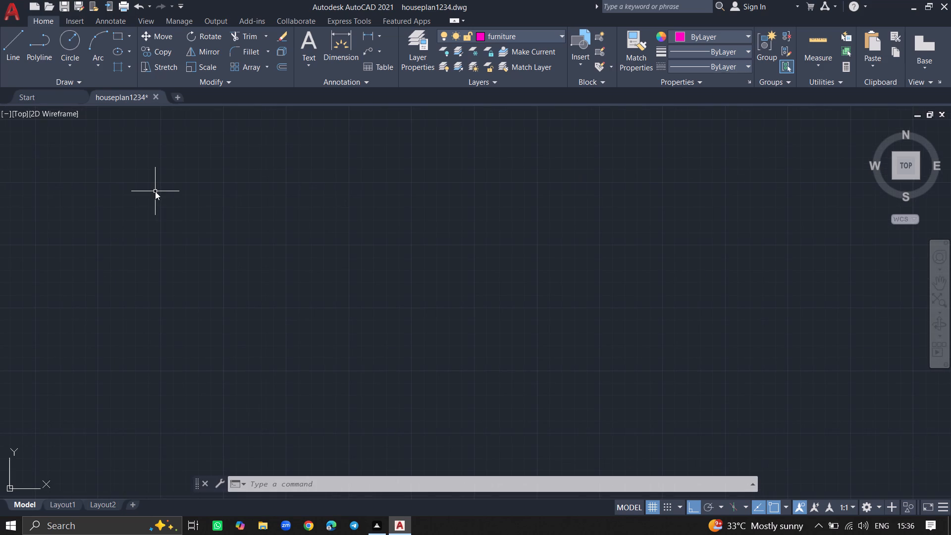
scroll(155, 191, "down", 2, "ctrl")
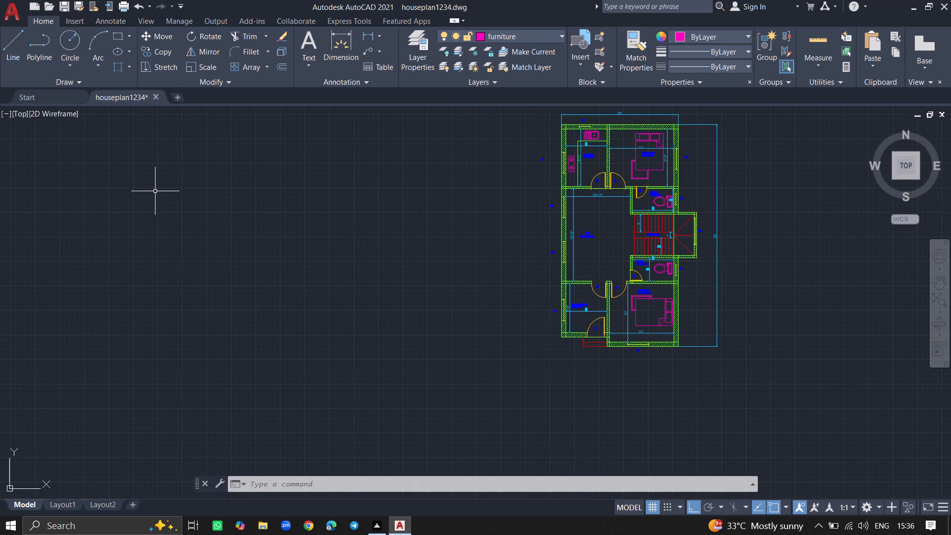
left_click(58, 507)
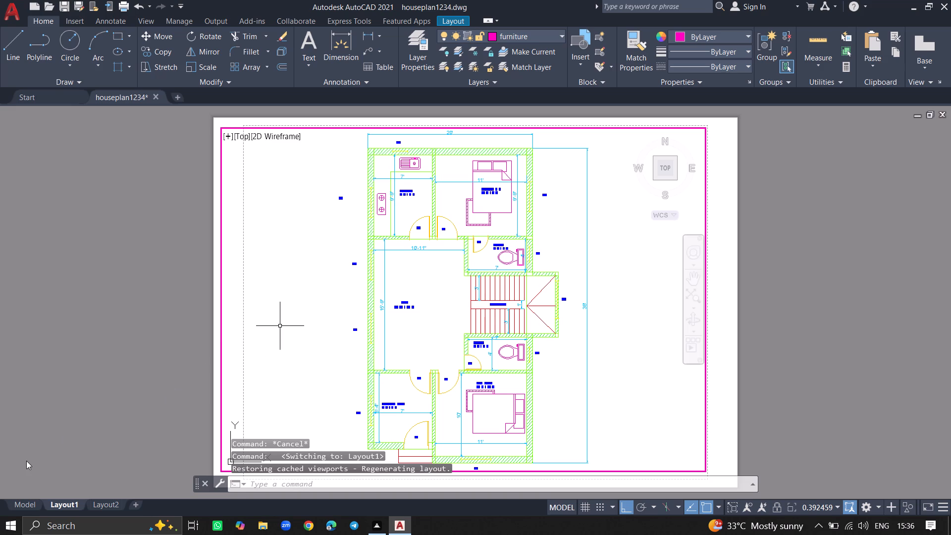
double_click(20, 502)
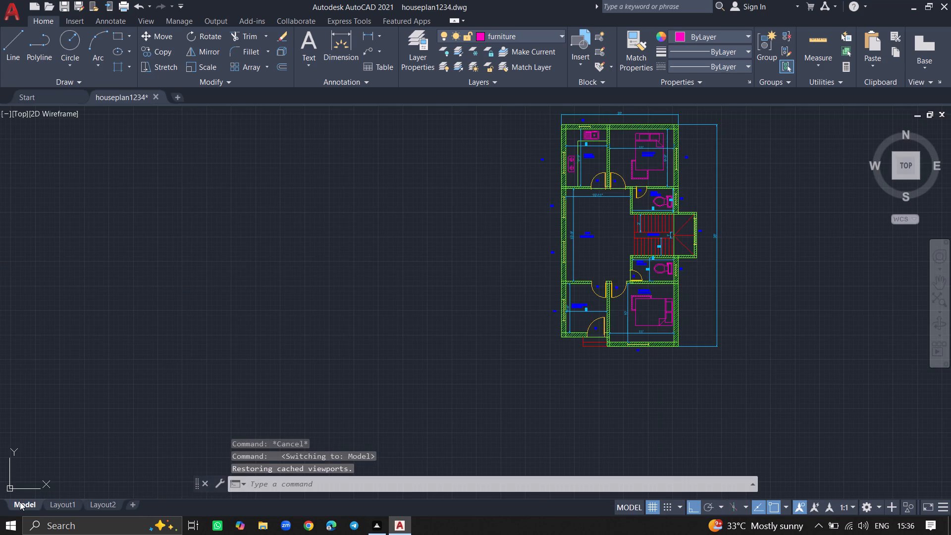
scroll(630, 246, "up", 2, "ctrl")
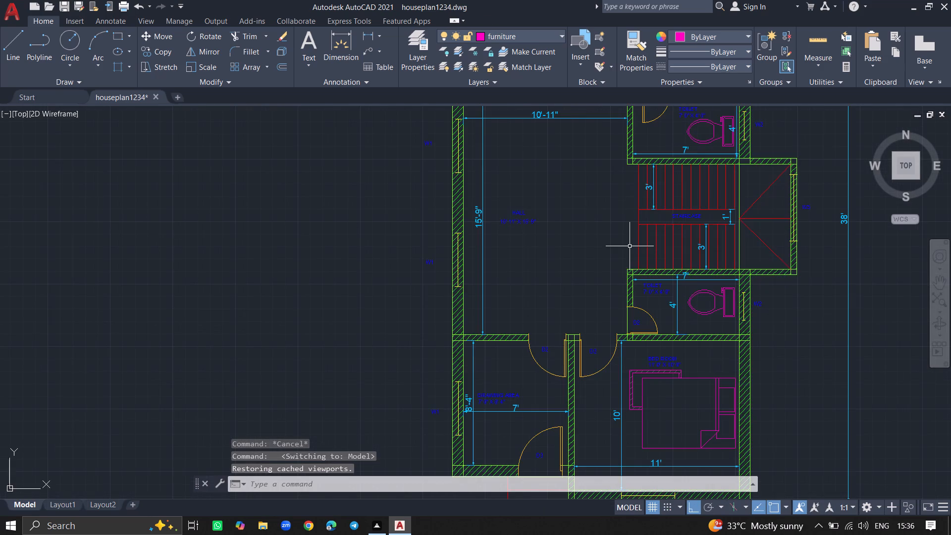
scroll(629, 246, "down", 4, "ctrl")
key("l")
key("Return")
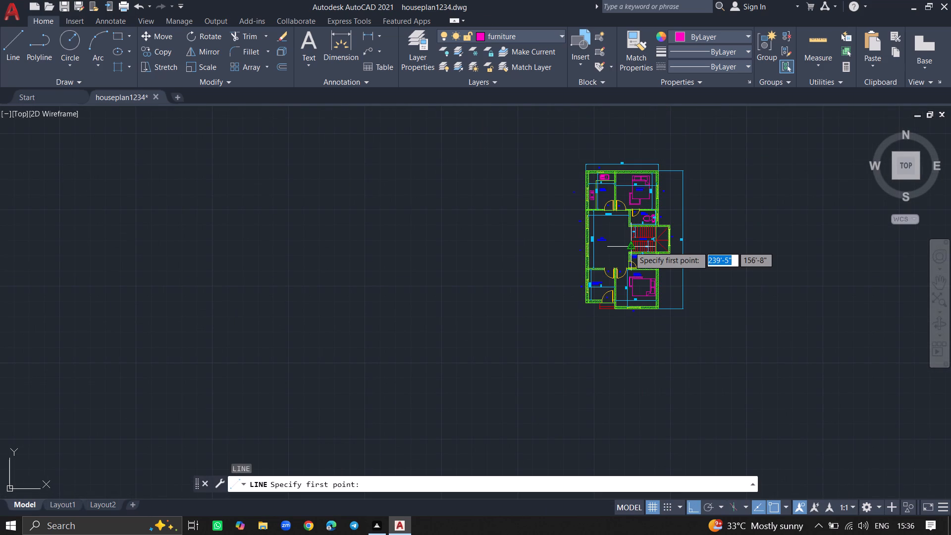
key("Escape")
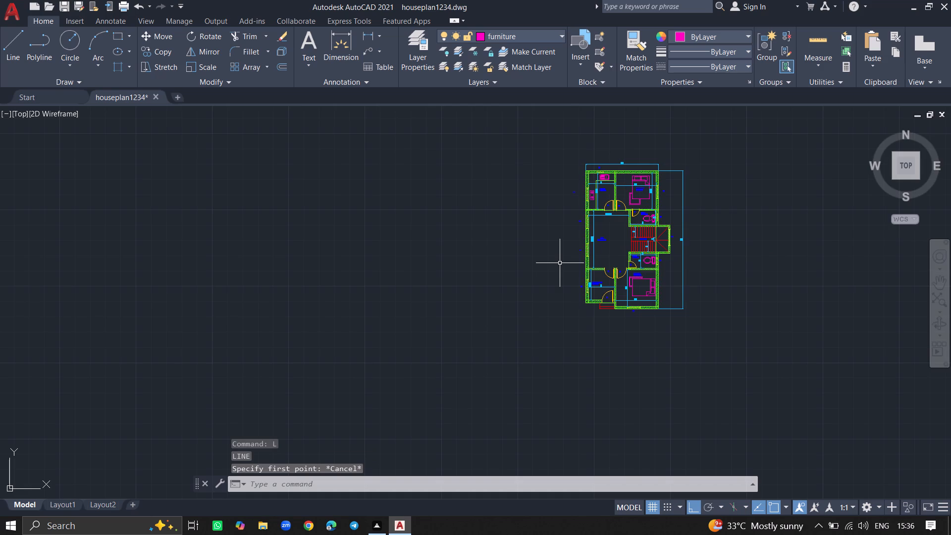
Insert the Dining Set - 36 x 72 in. block from DesignCenter's Home - Space Planner.dwg beside the house plan and close DesignCenter.
key("ctrl+2")
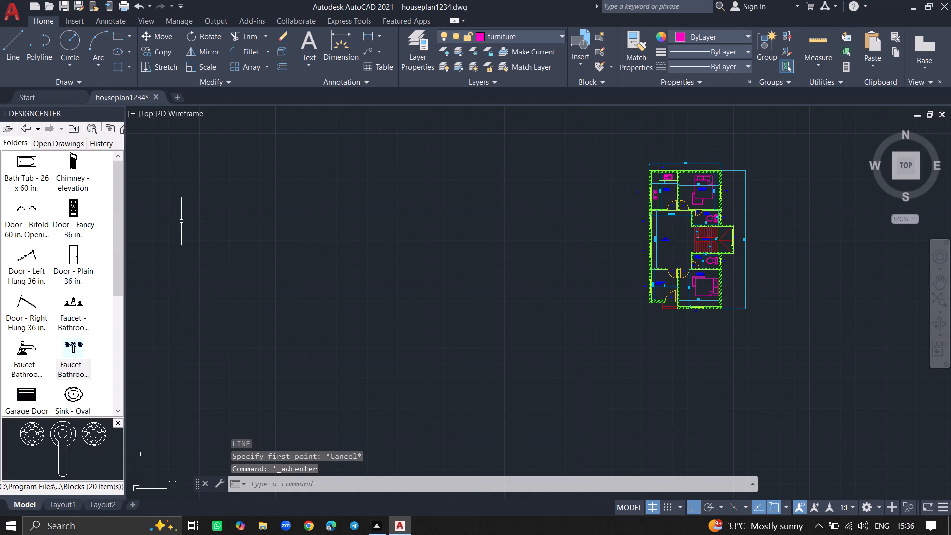
left_click(118, 319)
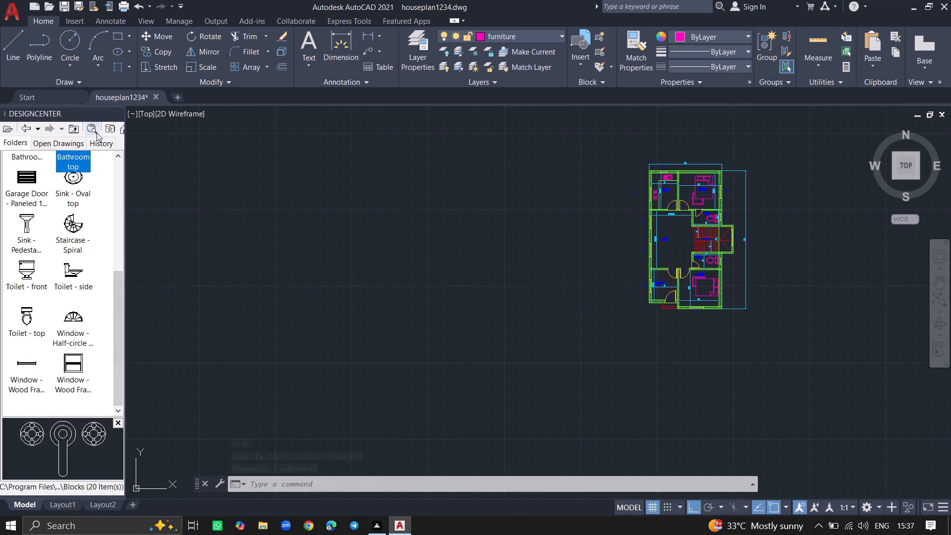
left_click(27, 123)
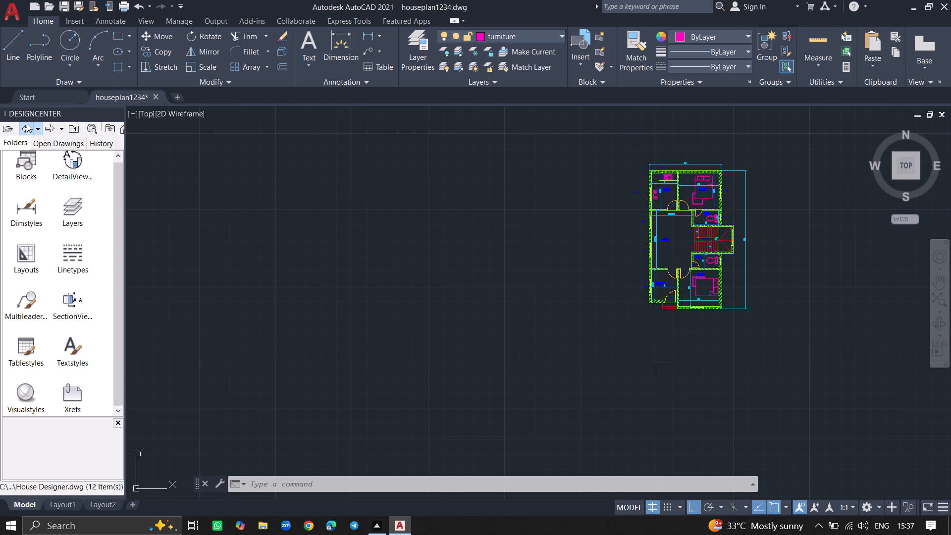
left_click(27, 123)
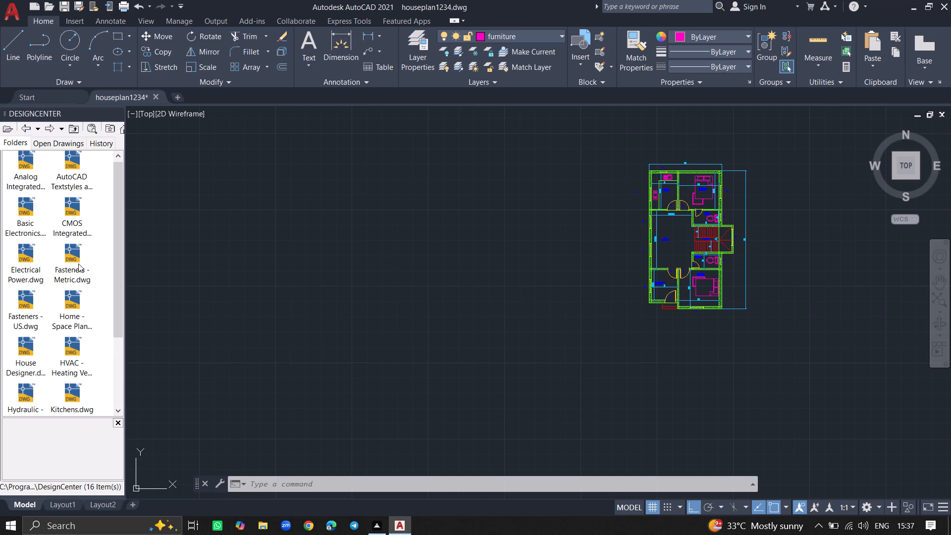
double_click(75, 308)
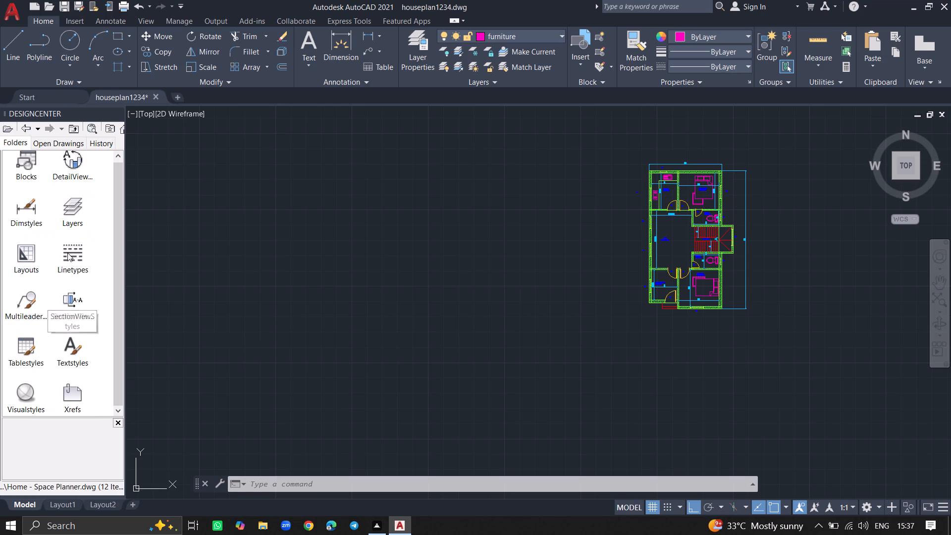
double_click(27, 172)
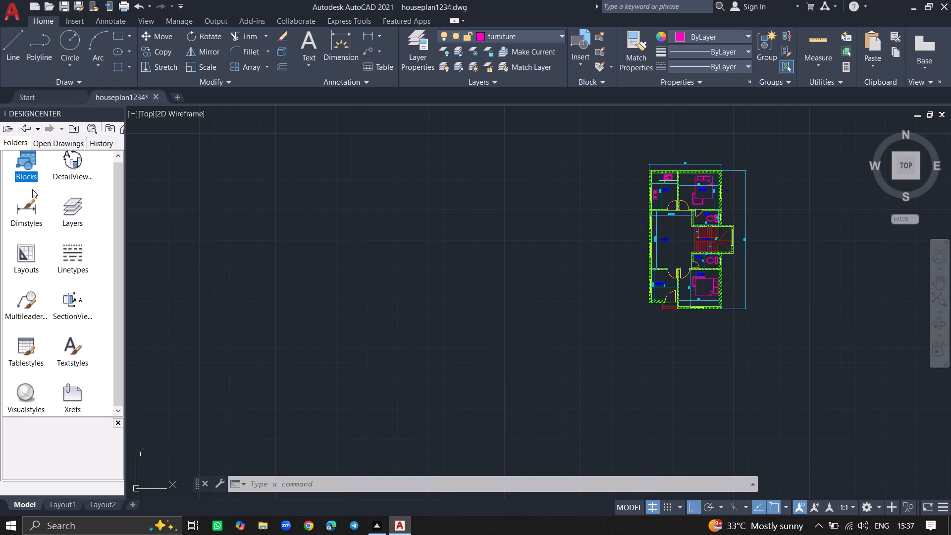
left_click(19, 303)
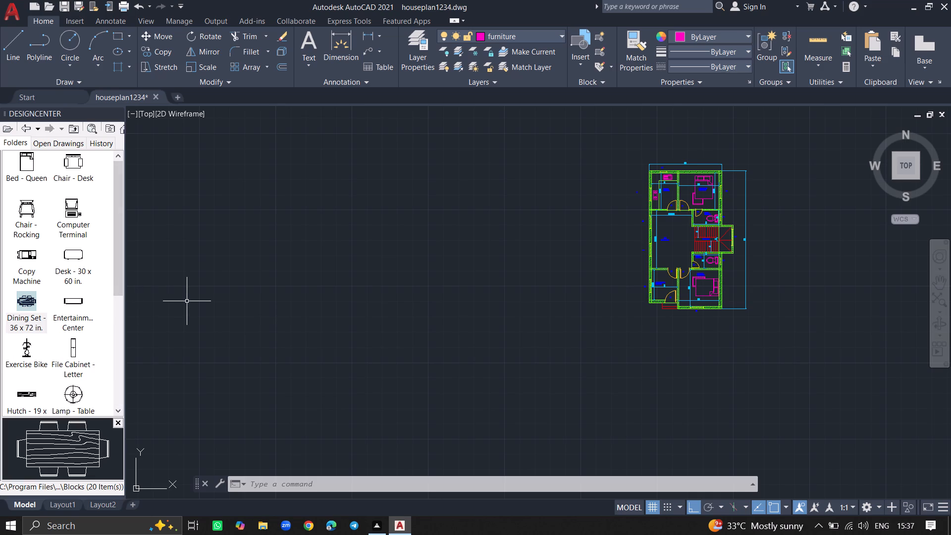
left_click_drag(33, 297, 155, 290)
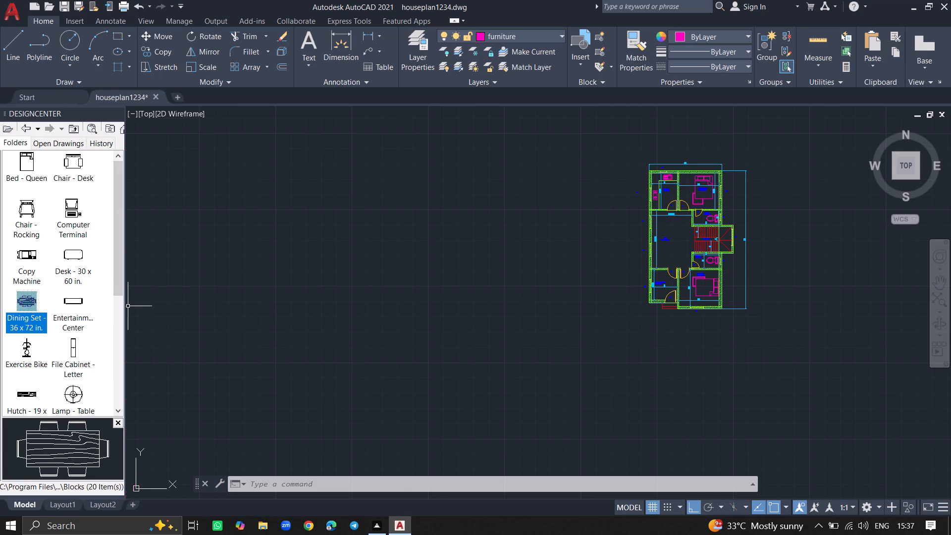
left_click_drag(155, 290, 311, 278)
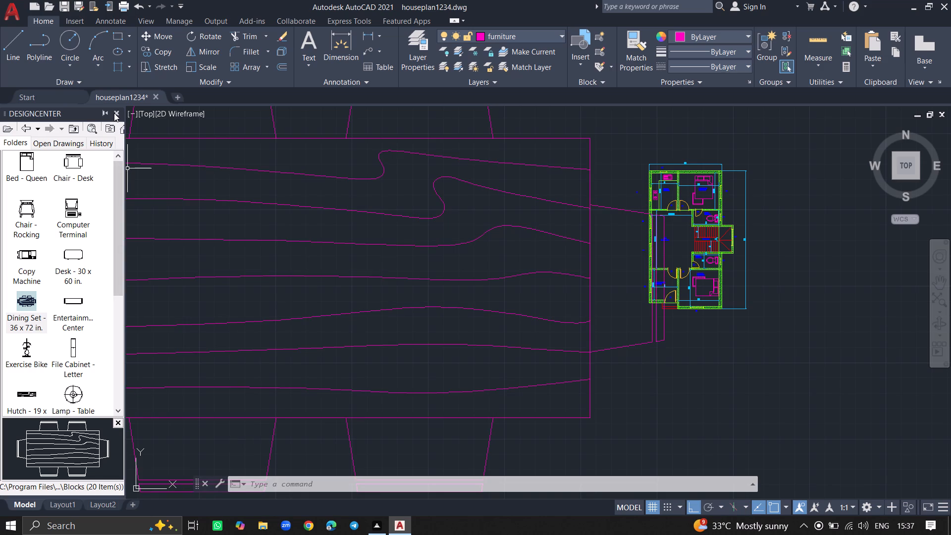
left_click(113, 113)
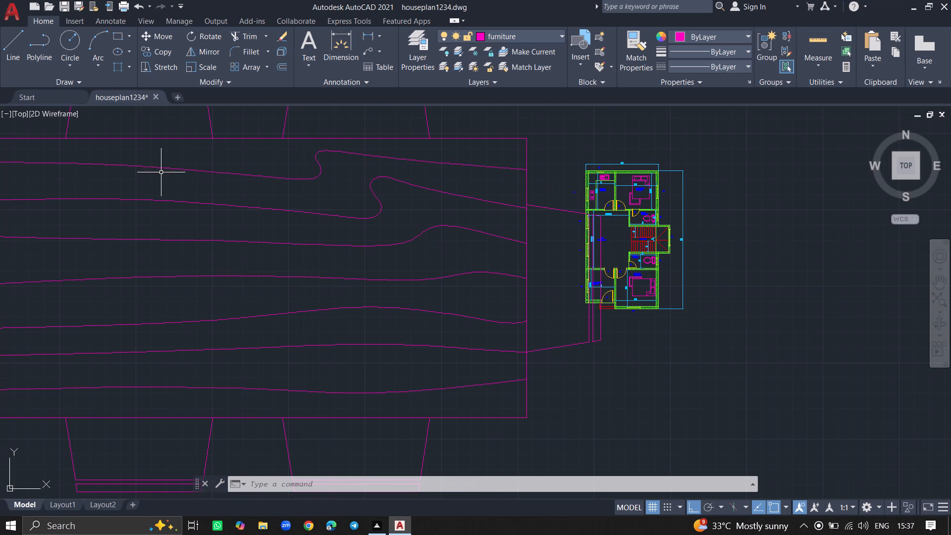
Scale the oversized dining set down freehand so it suits the size of the house plan's hall.
left_click(163, 168)
type("SC")
key("Return")
left_click(163, 168)
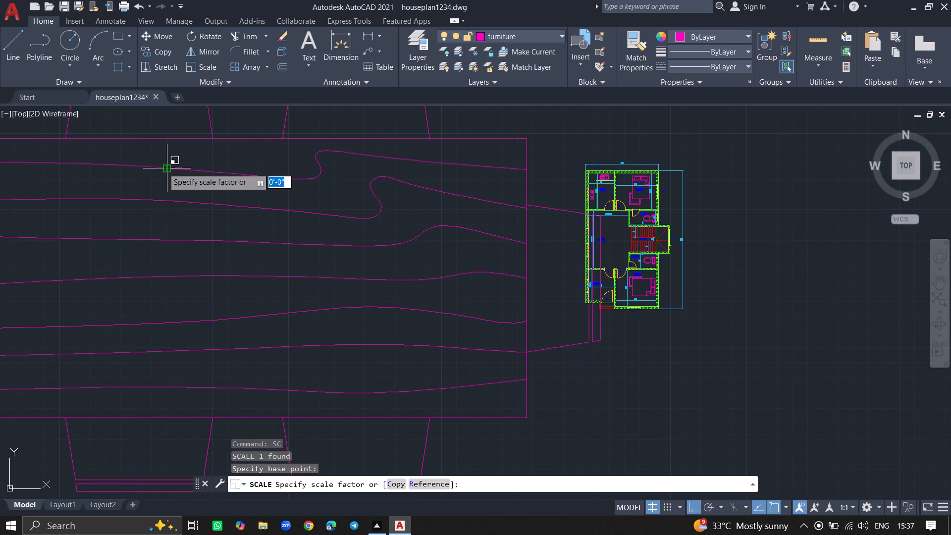
left_click(166, 155)
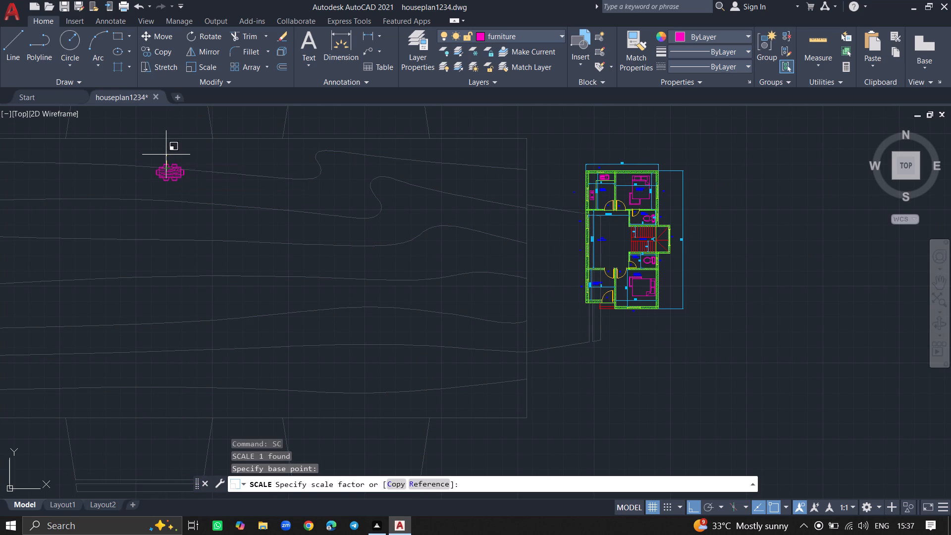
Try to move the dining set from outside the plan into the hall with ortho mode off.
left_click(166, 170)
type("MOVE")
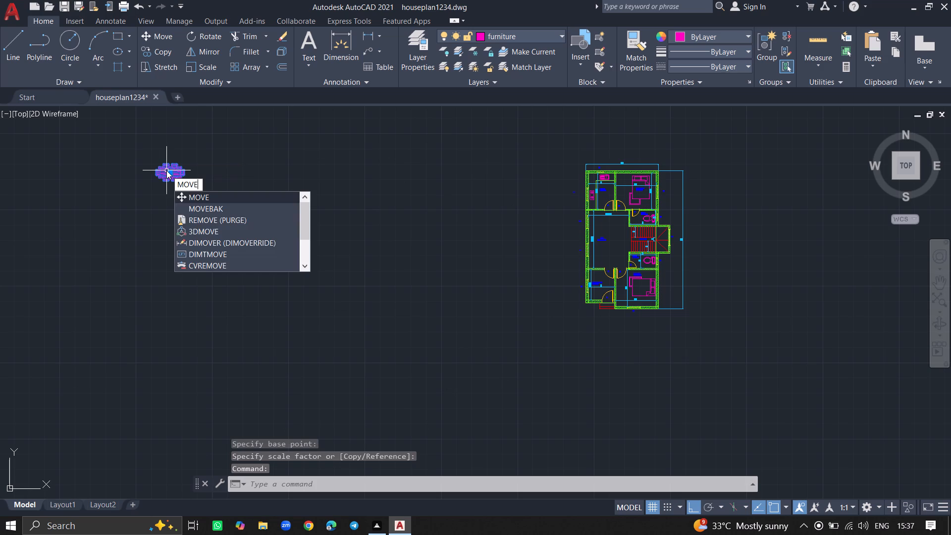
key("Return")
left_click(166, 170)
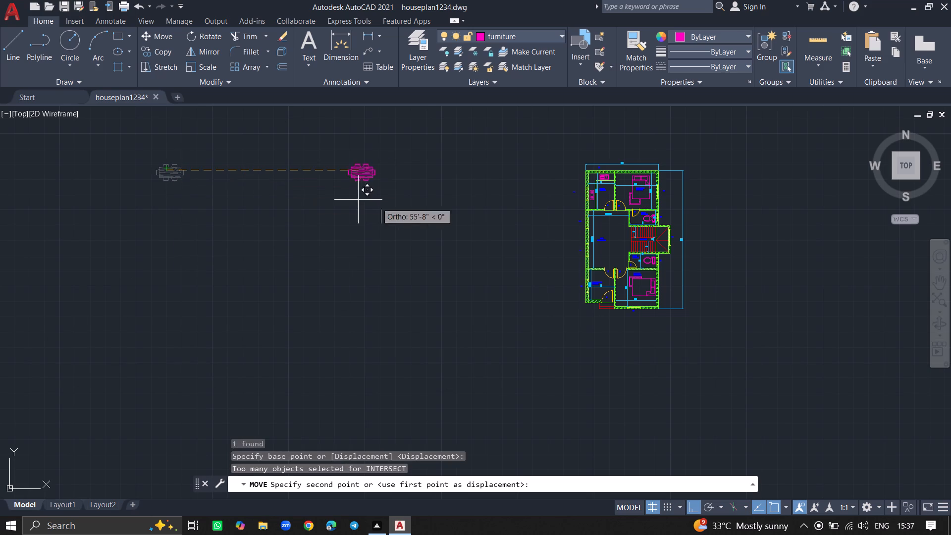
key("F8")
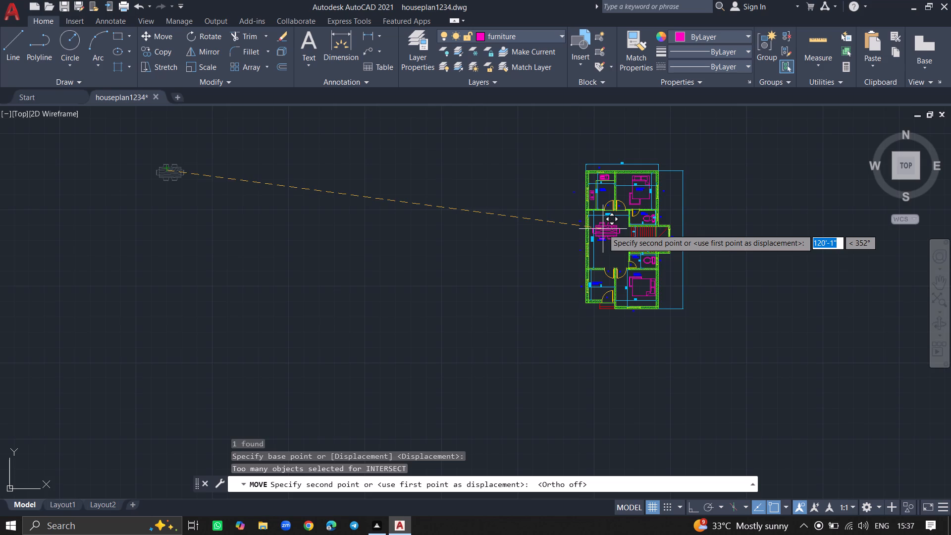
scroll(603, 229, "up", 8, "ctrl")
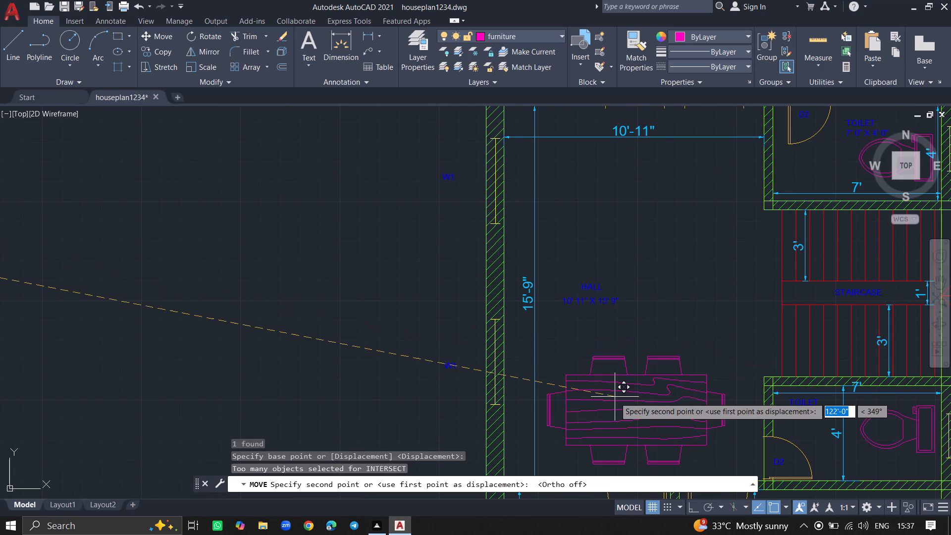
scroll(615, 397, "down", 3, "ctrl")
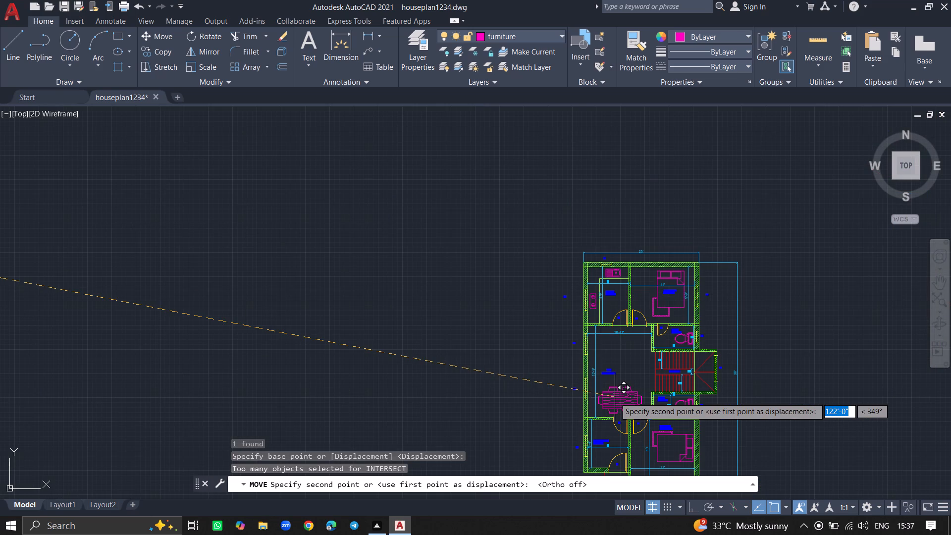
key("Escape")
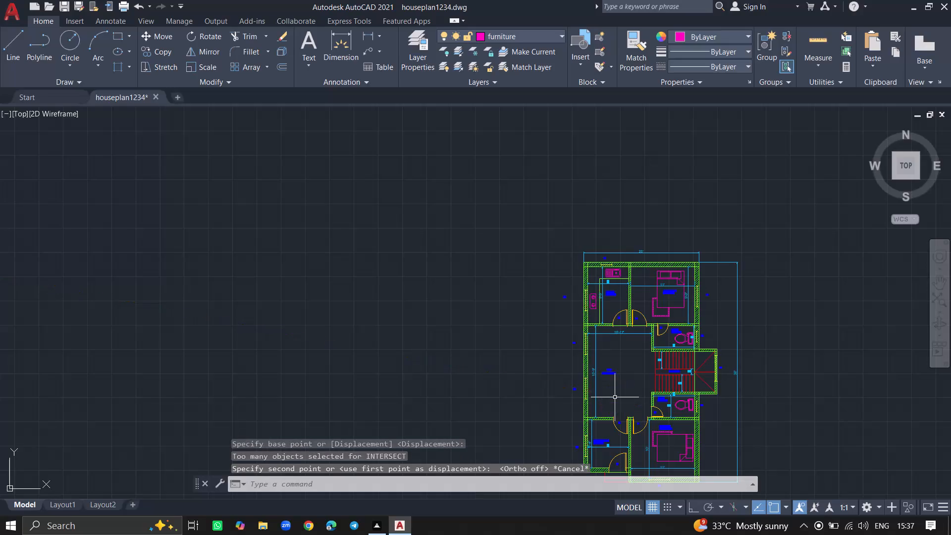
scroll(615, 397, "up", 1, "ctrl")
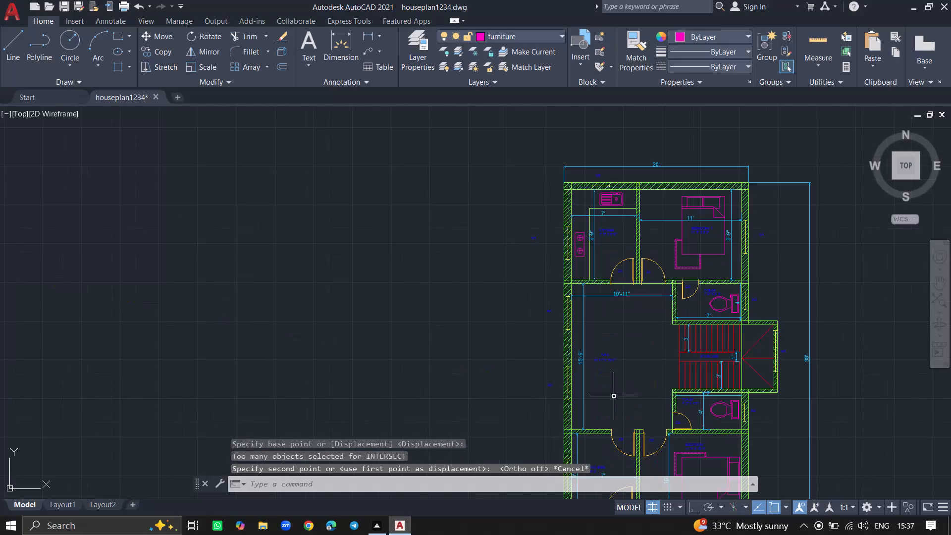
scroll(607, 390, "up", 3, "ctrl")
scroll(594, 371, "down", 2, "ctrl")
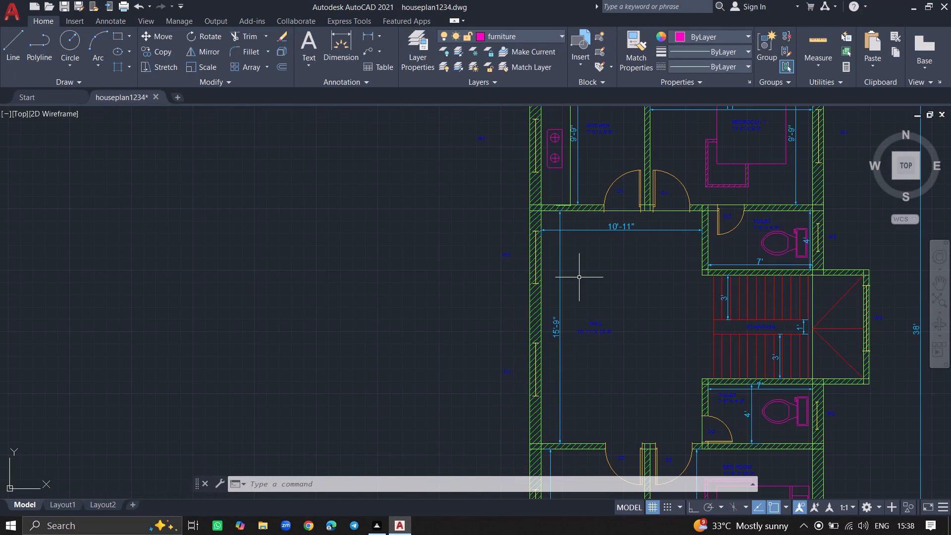
Open DesignCenter and insert the Desk - 30 x 60 in. block beside the house plan.
key("ctrl+2")
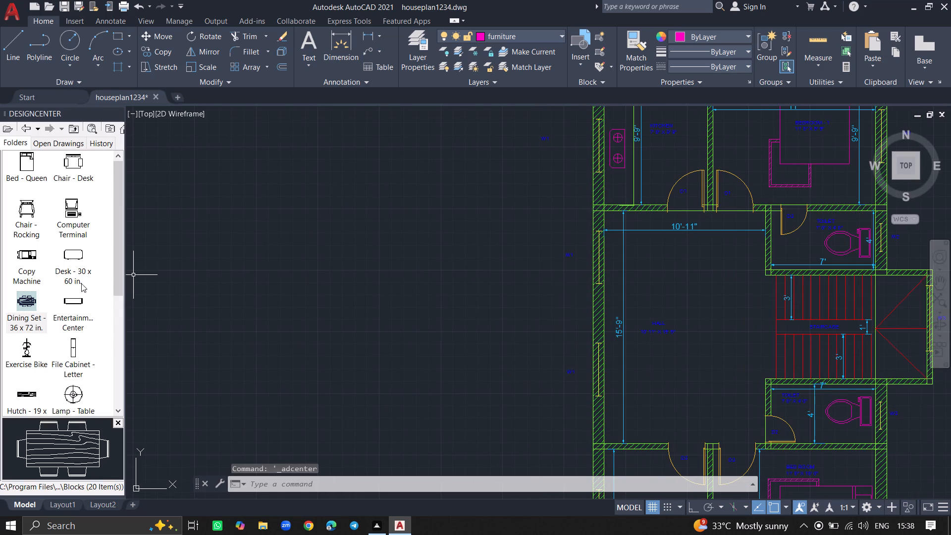
left_click(70, 256)
left_click_drag(70, 256, 299, 254)
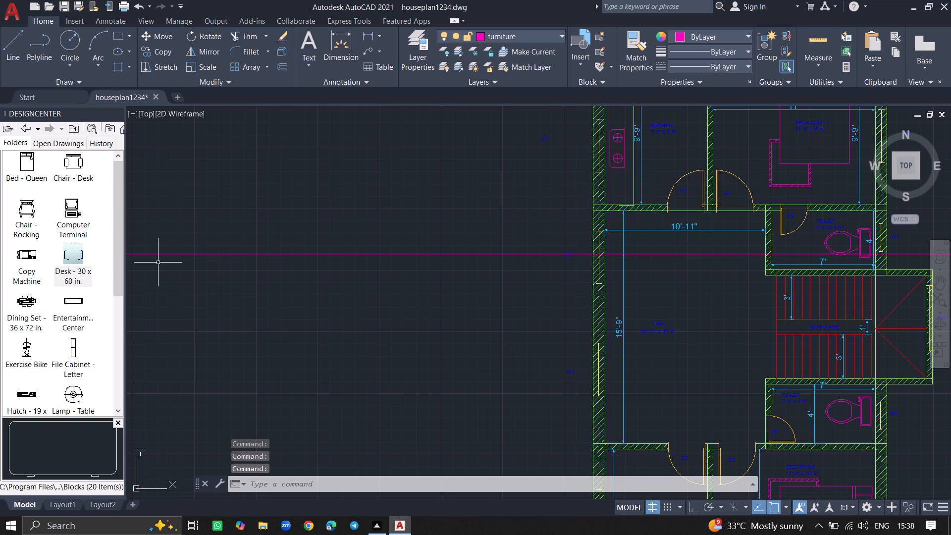
Insert the Sofa - Roundback 7 ft. block at scale 1 beside the house plan and close DesignCenter.
left_click(117, 321)
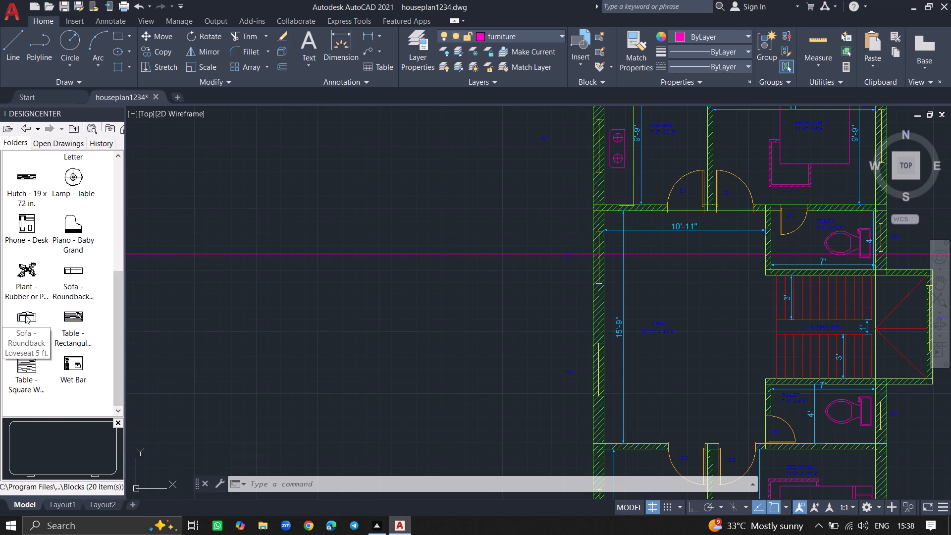
left_click(25, 315)
left_click_drag(25, 315, 71, 310)
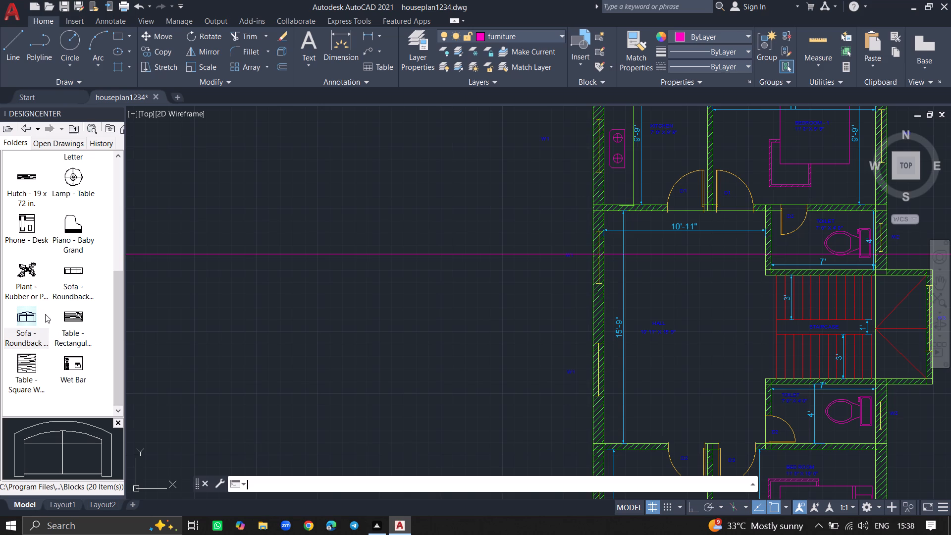
left_click(71, 265)
left_click_drag(71, 265, 165, 268)
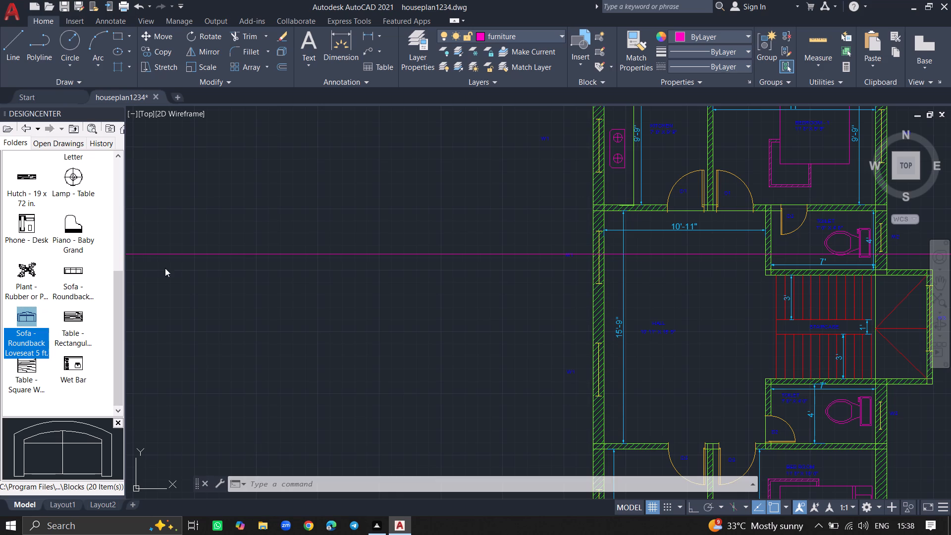
left_click_drag(165, 268, 262, 284)
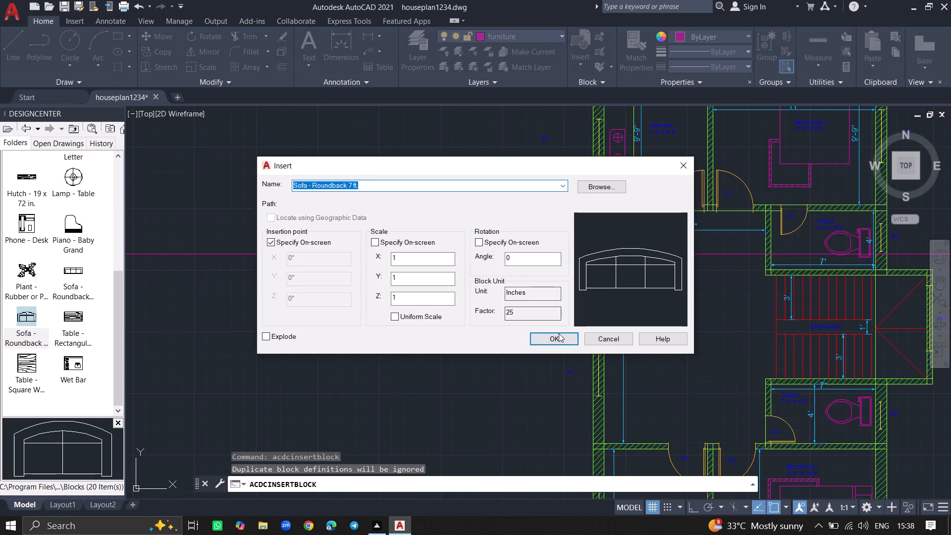
left_click(559, 337)
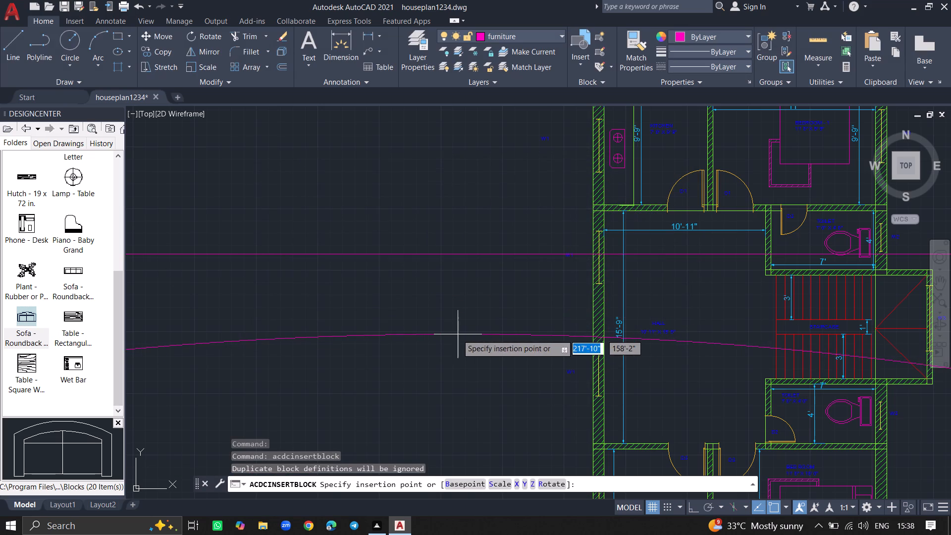
left_click(457, 334)
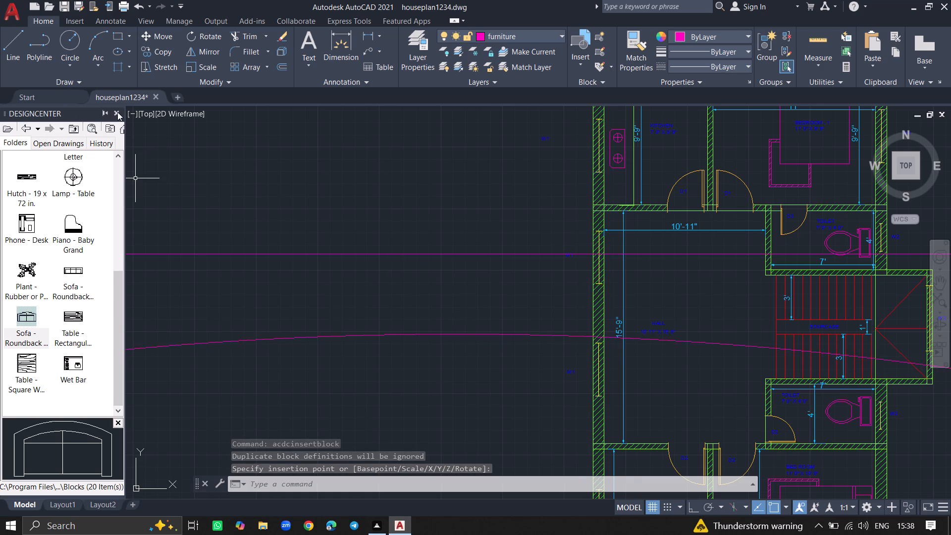
left_click(117, 112)
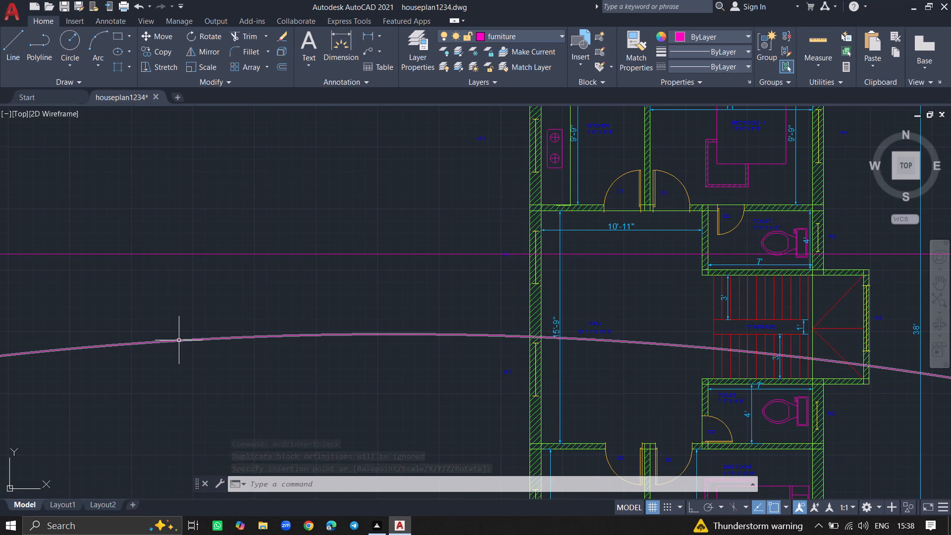
Scale the oversized roundback sofa down freehand to furniture size beside the house plan.
left_click(179, 340)
type("SC")
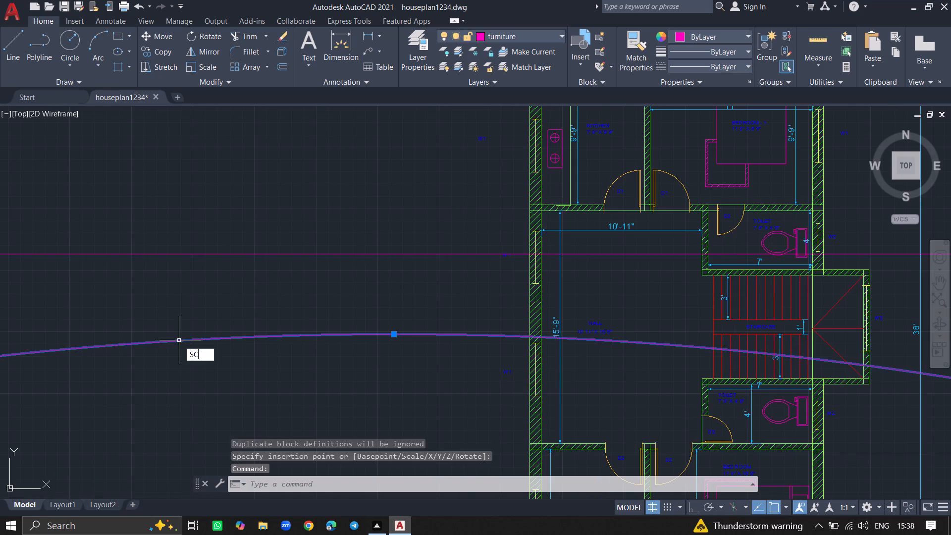
key("Return")
left_click(179, 340)
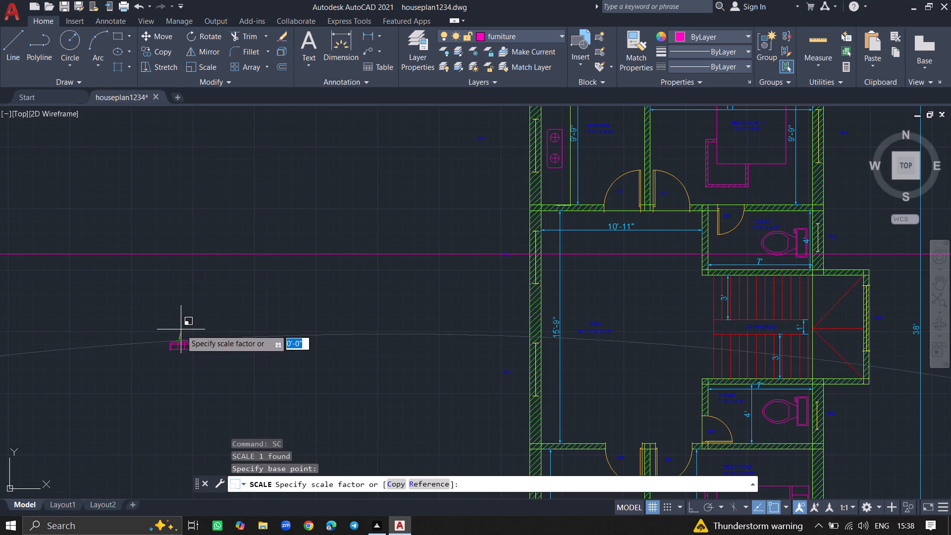
left_click(181, 324)
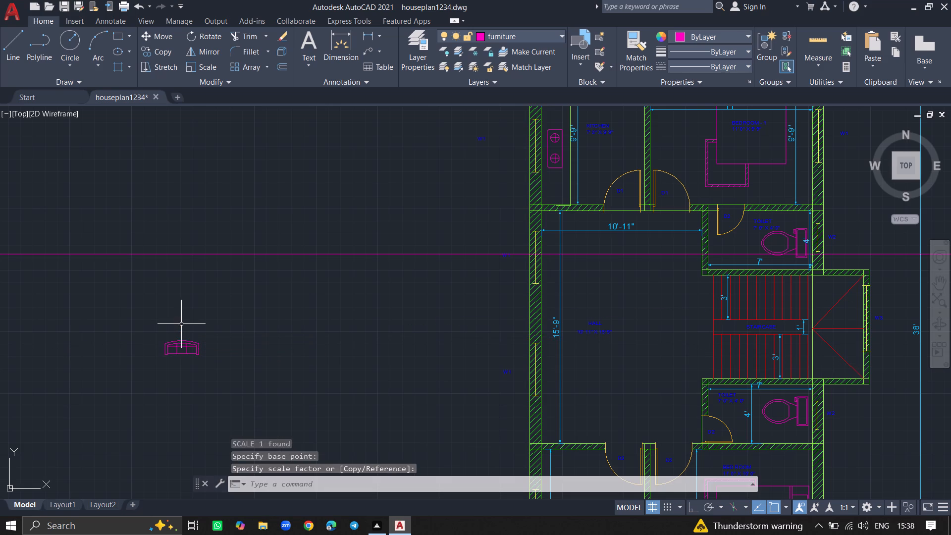
Scale the oversized desk down freehand to a small furniture size beside the house plan.
left_click(203, 254)
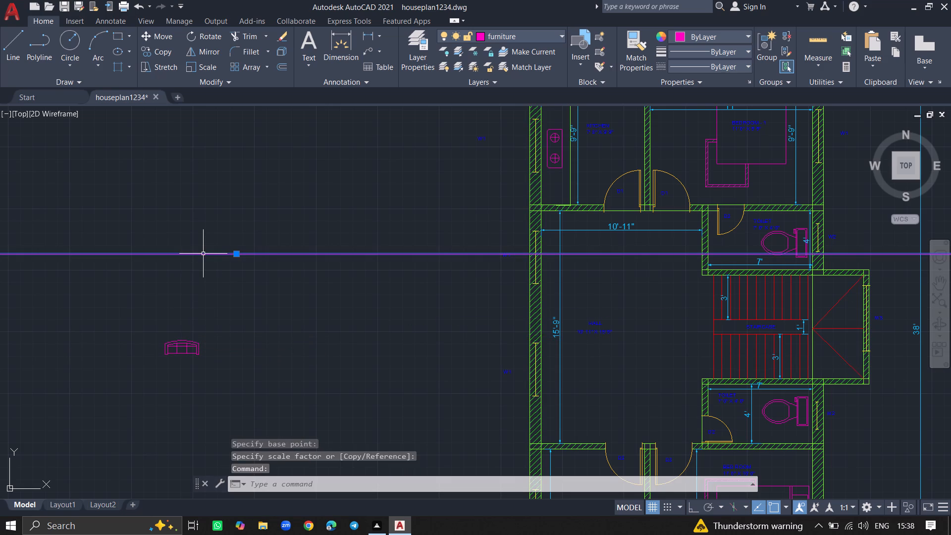
type("SC")
key("Return")
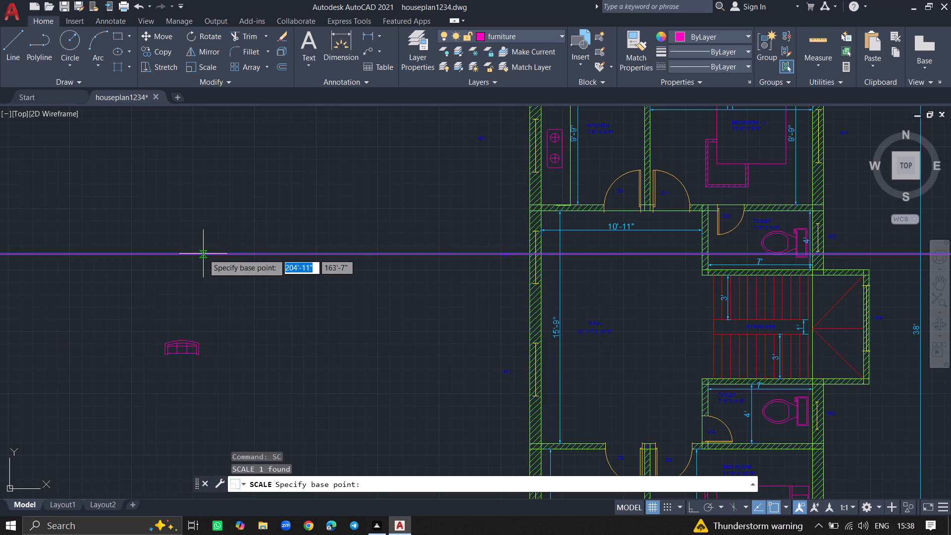
left_click(203, 254)
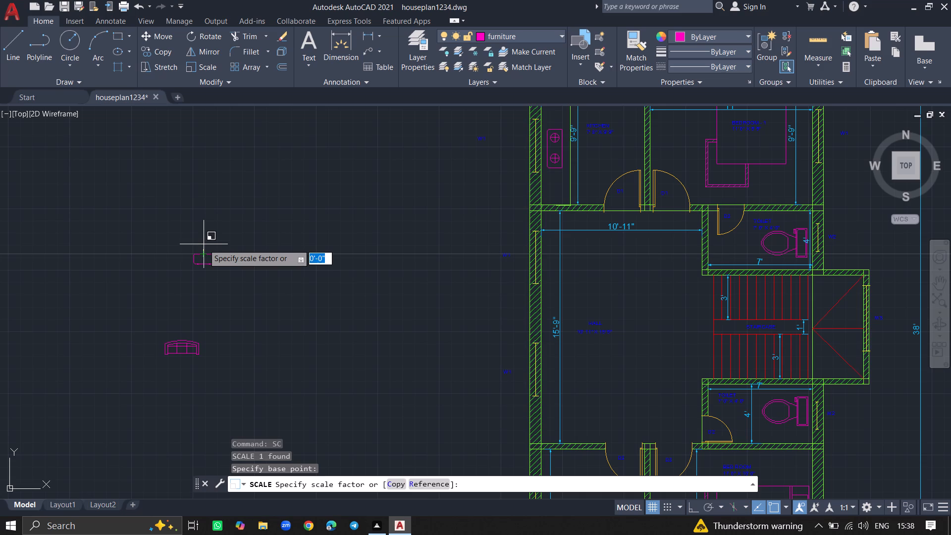
left_click(204, 244)
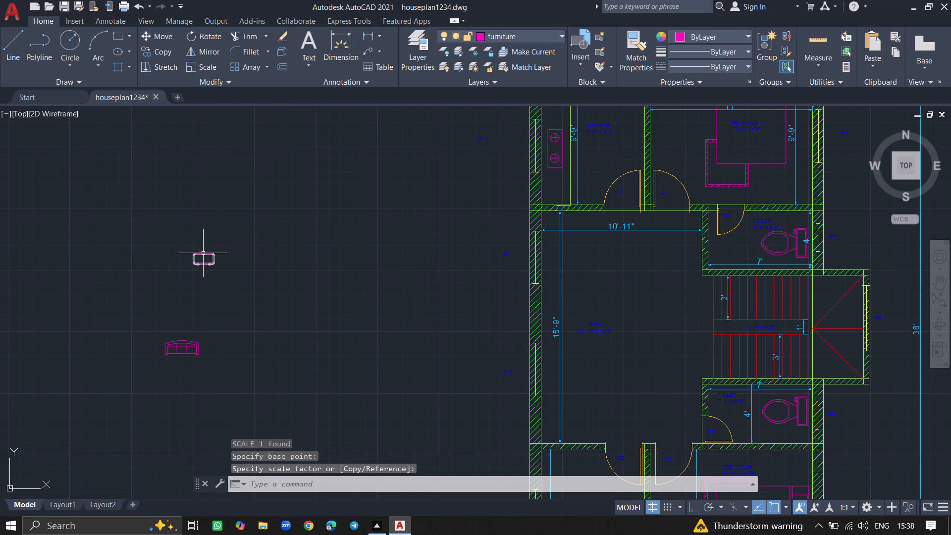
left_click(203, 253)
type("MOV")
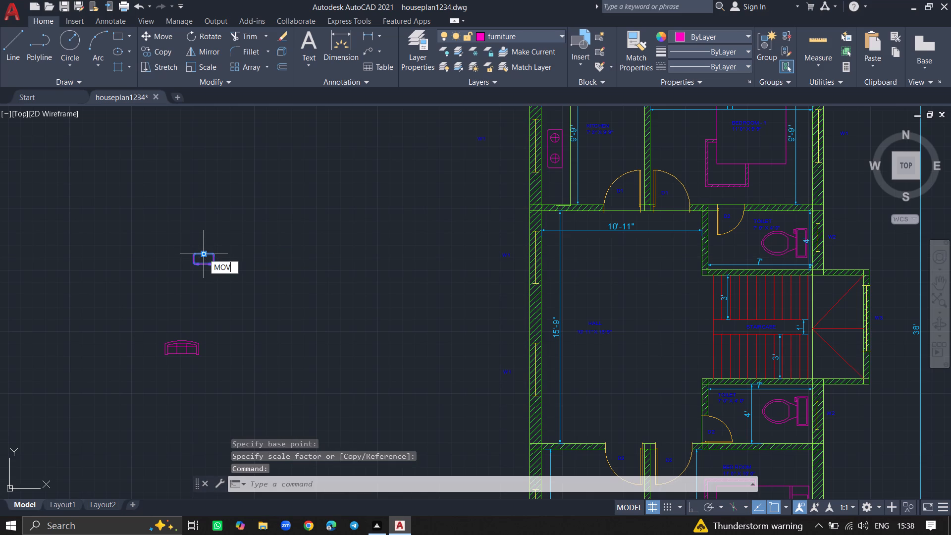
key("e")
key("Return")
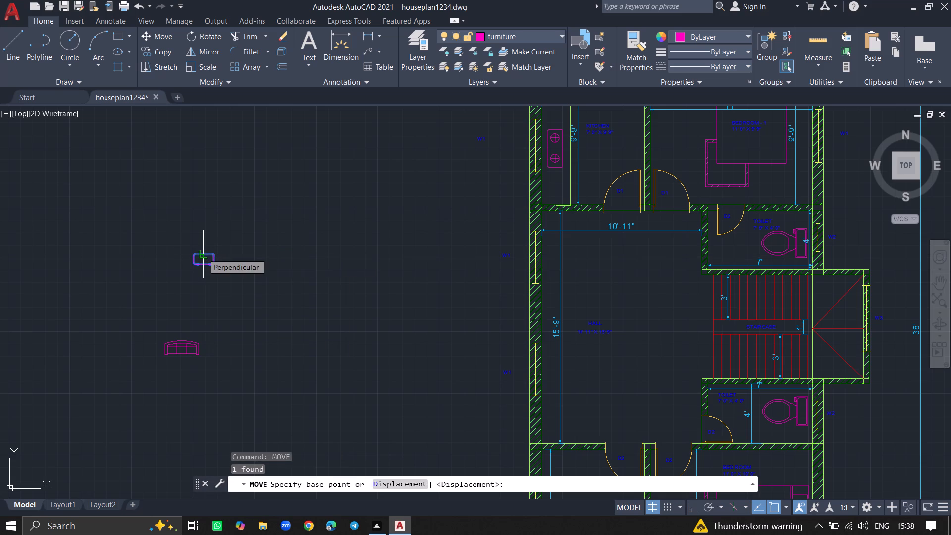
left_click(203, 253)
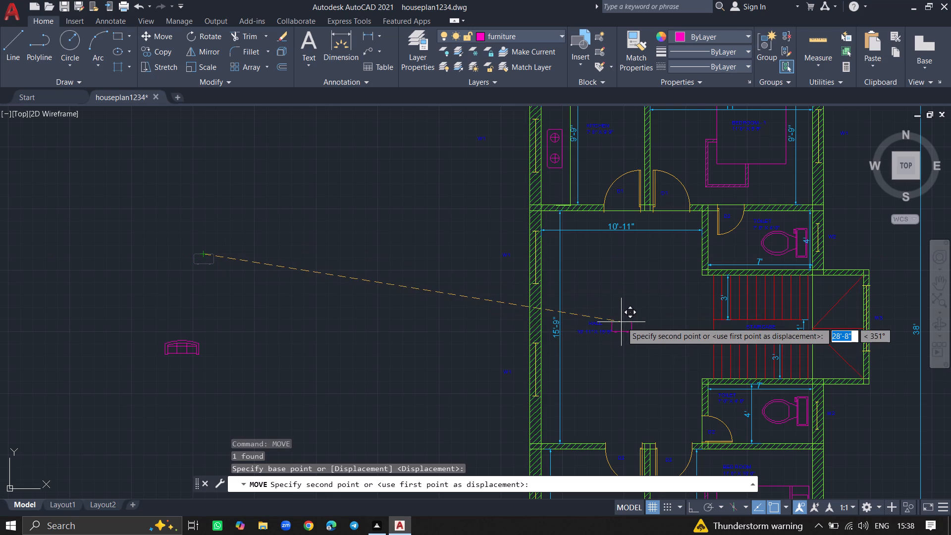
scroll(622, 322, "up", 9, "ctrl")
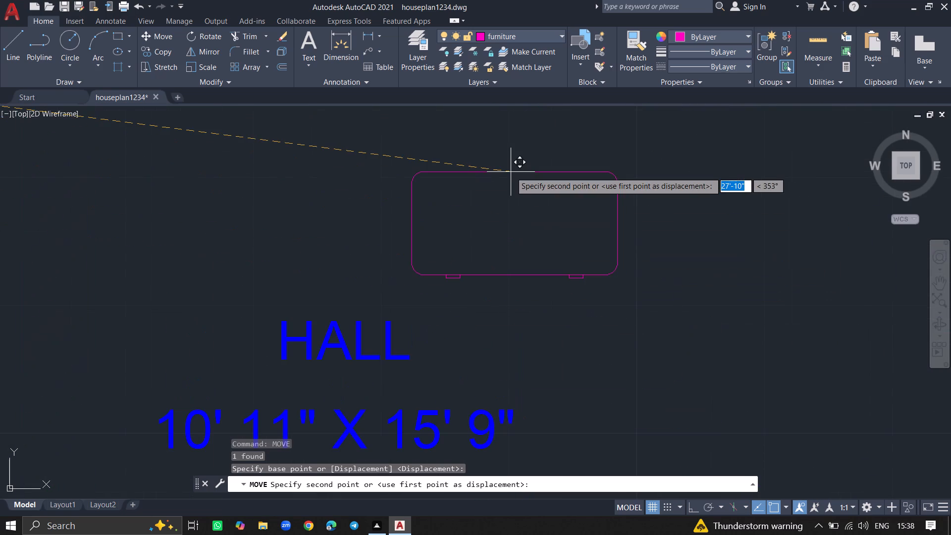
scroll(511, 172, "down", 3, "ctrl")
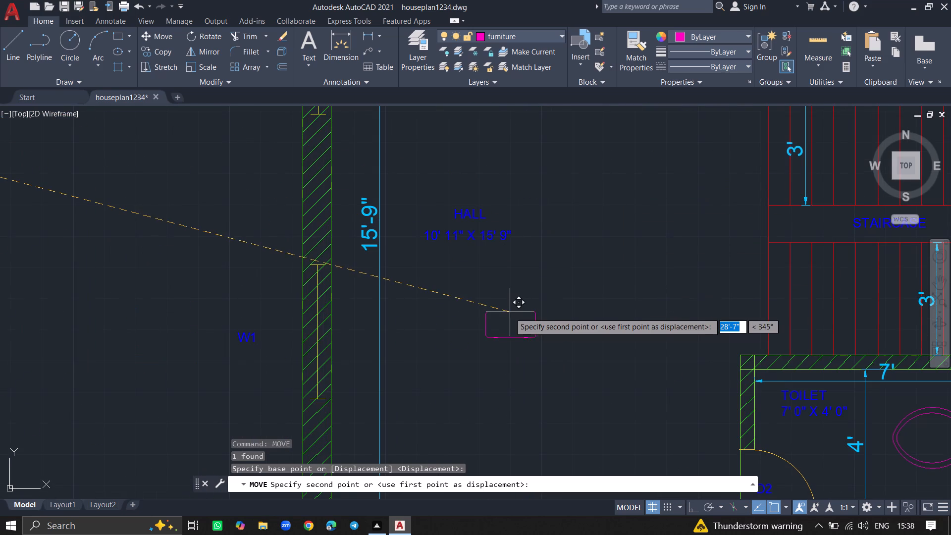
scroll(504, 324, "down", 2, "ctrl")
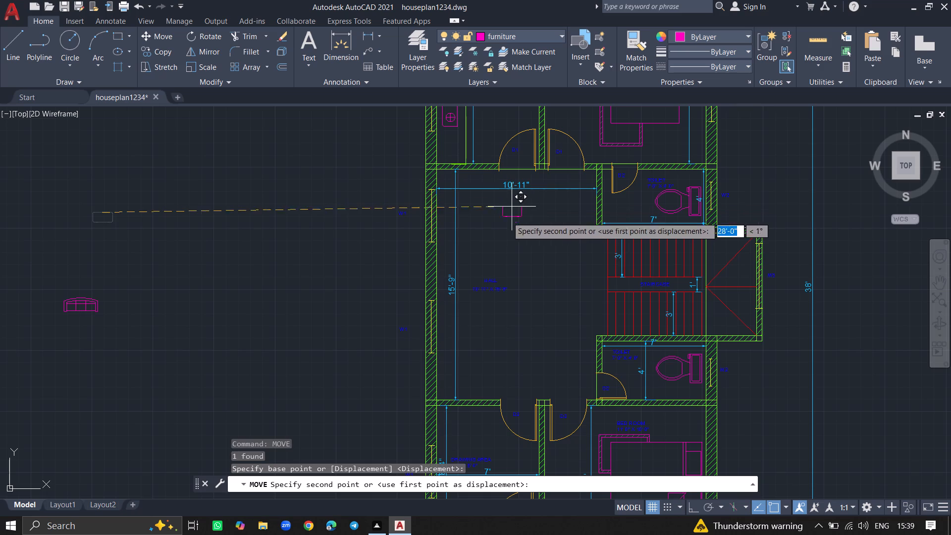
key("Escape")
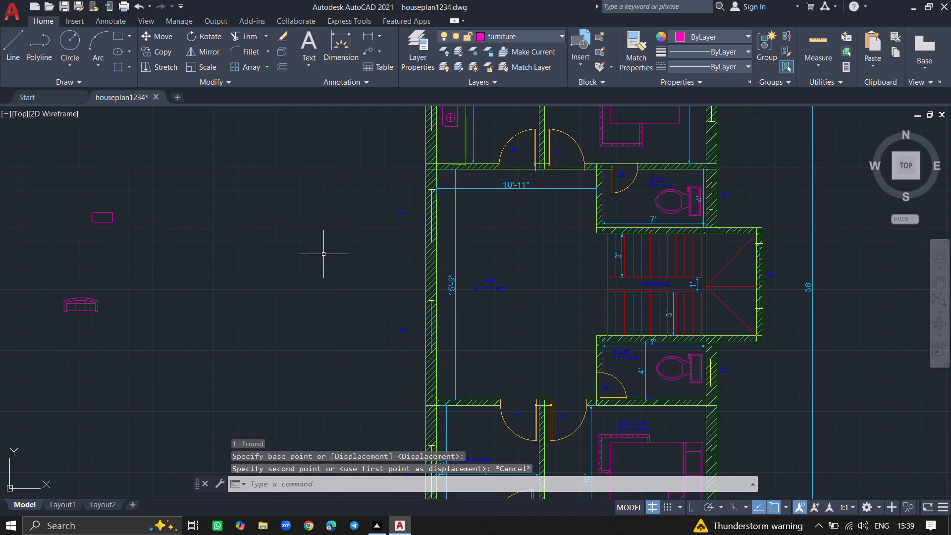
Move the roundback sofa from outside the plan into the upper part of the hall, below the 10'-11" dimension.
left_click(92, 302)
type("MOVE")
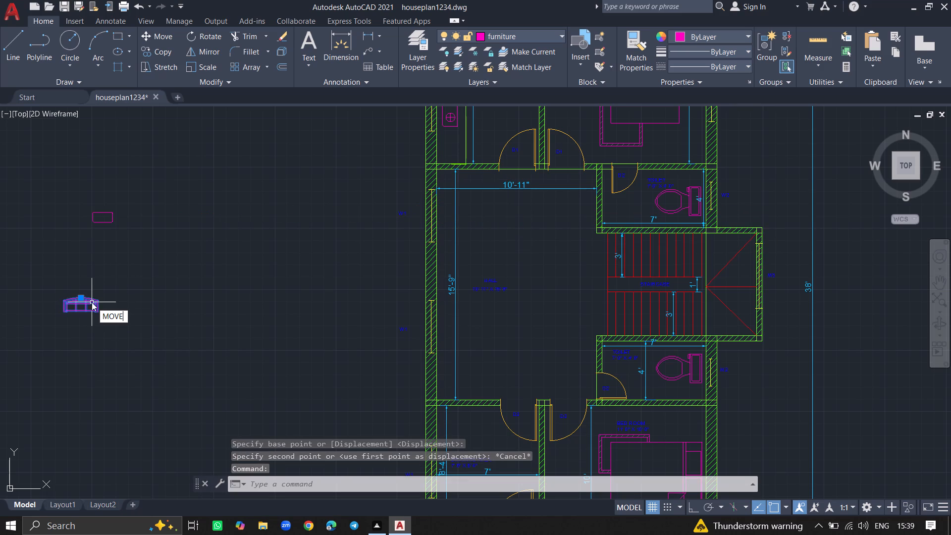
key("Return")
left_click(92, 302)
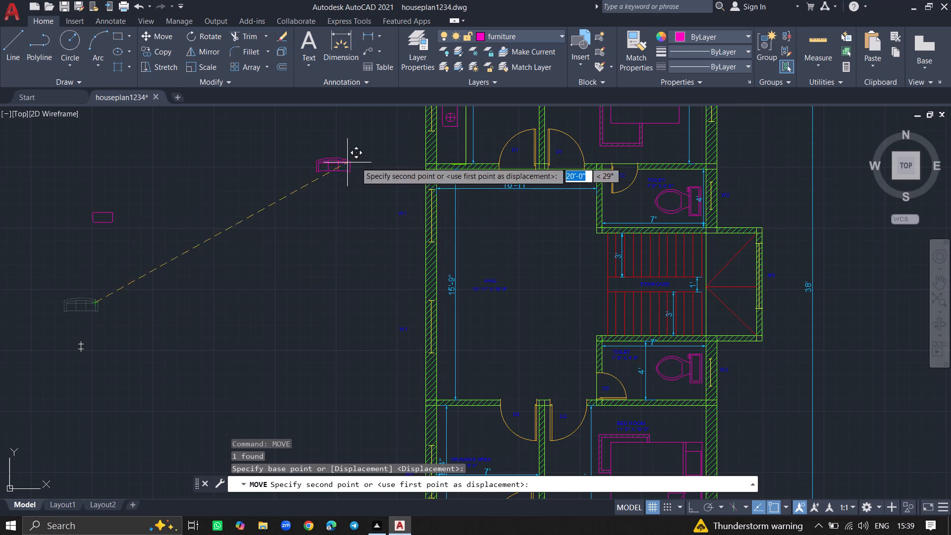
left_click(517, 208)
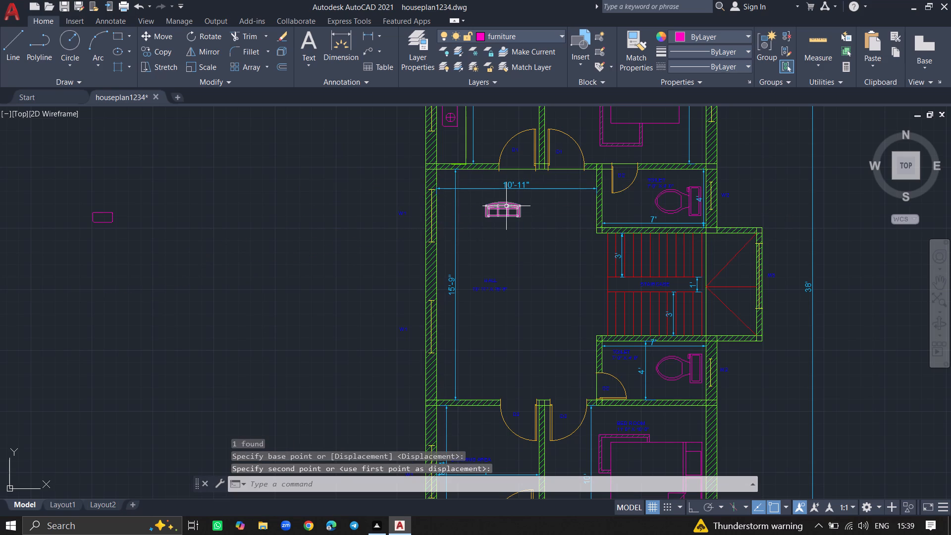
Scale the sofa in the hall up freehand to about twice its size, nearly half the room's width.
scroll(506, 206, "up", 1, "ctrl")
left_click(504, 204)
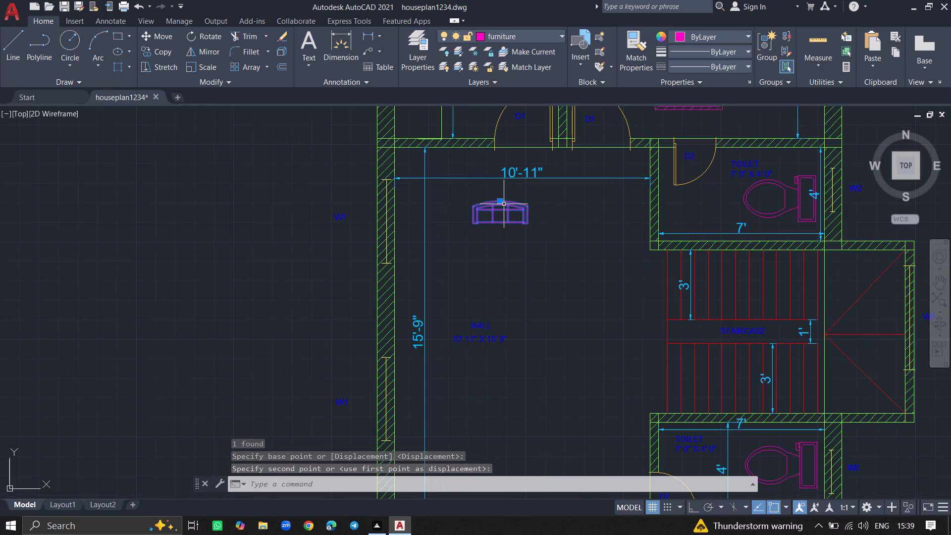
type("SC")
key("Return")
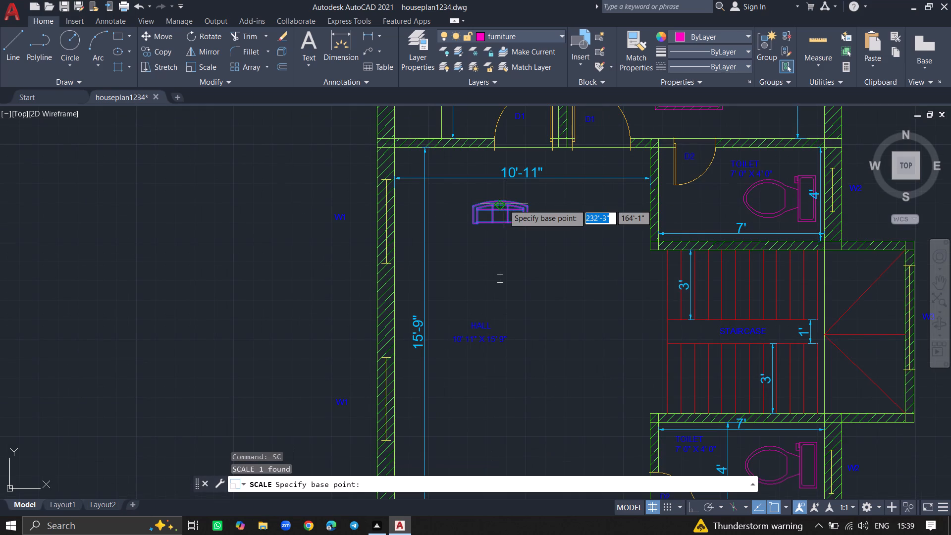
left_click(504, 204)
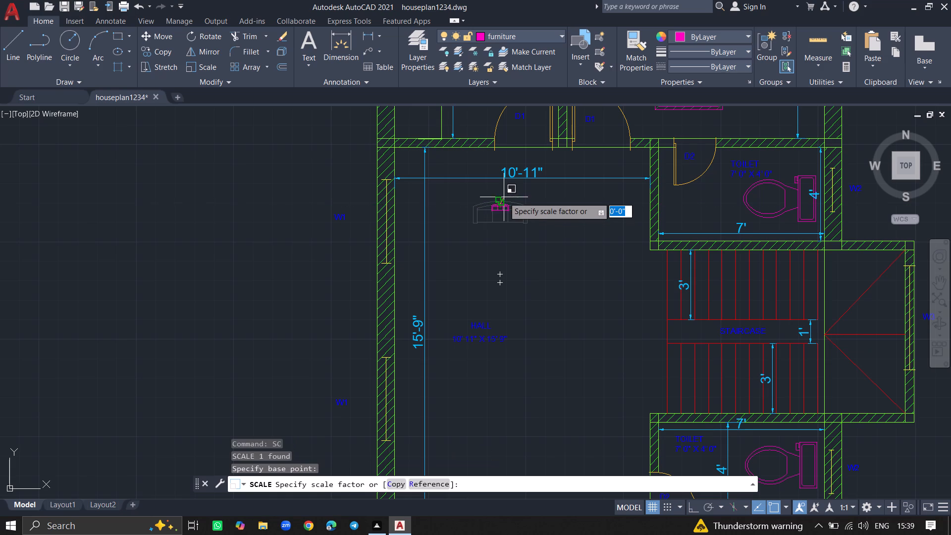
left_click(507, 154)
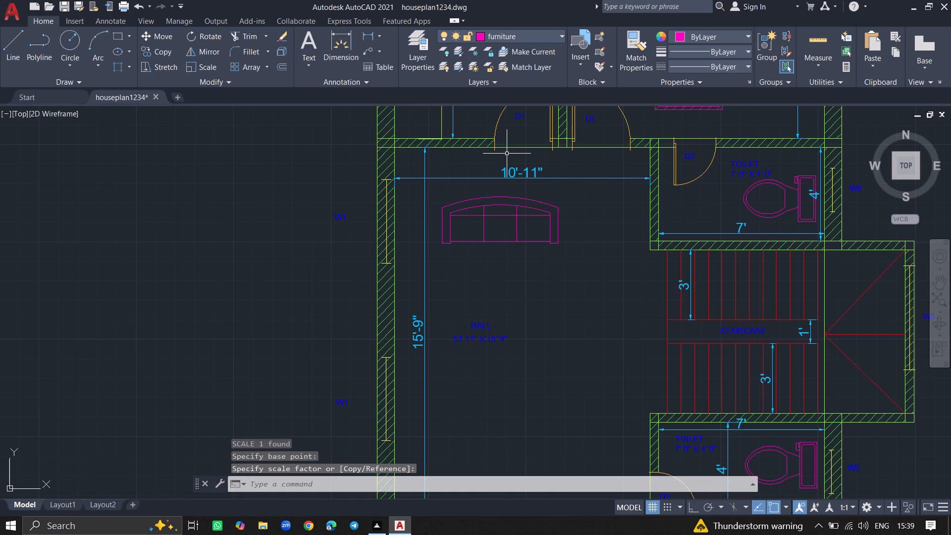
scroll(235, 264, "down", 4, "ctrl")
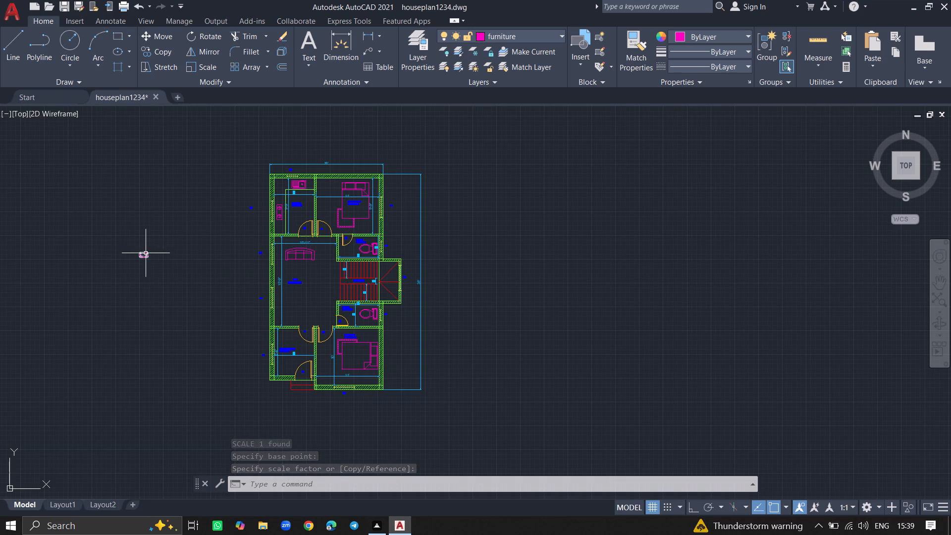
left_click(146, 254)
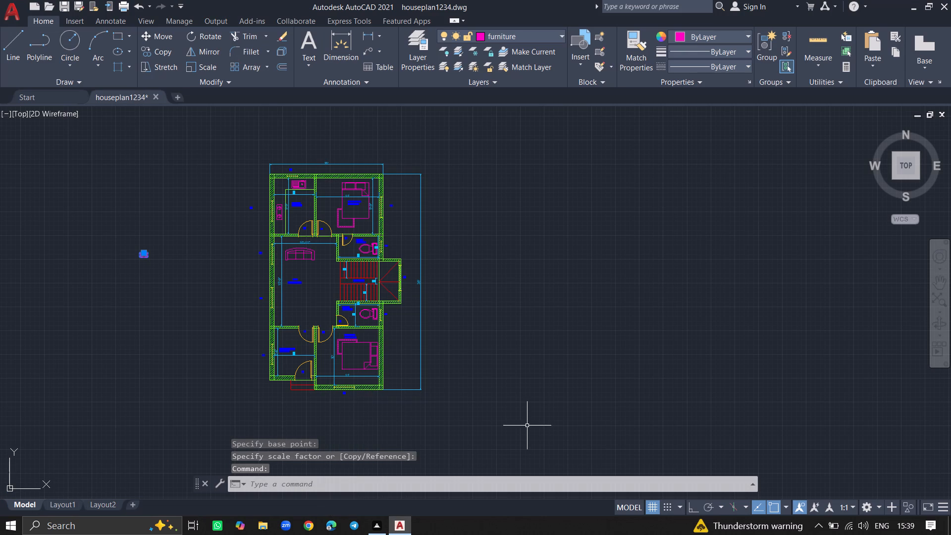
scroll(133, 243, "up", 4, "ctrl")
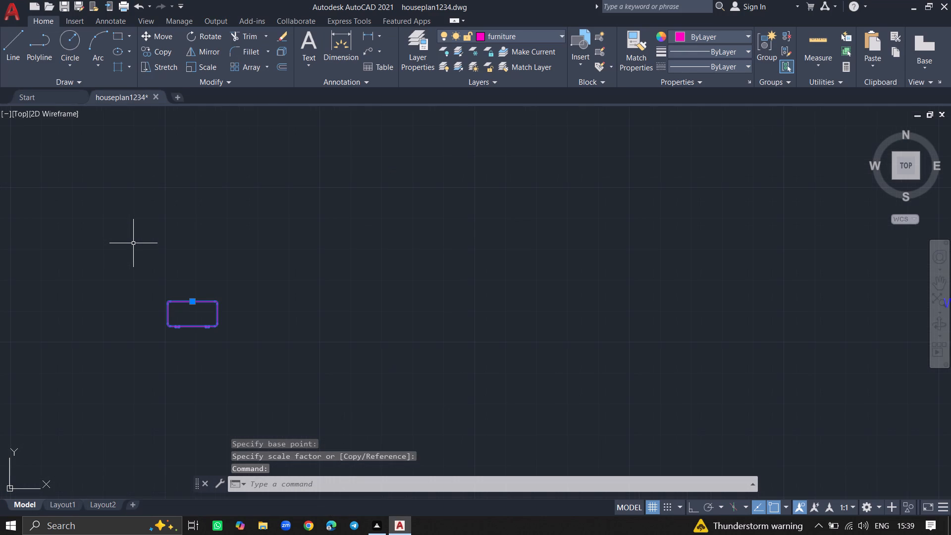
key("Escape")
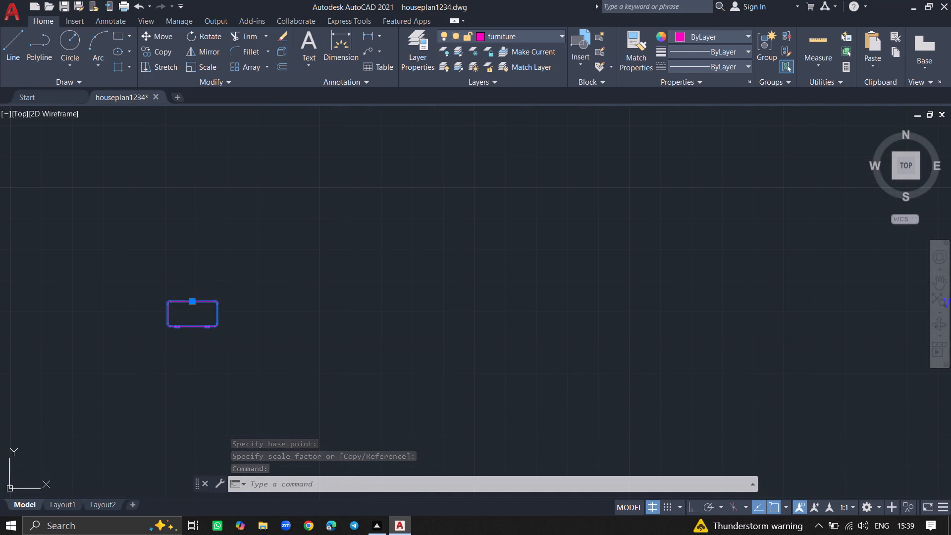
Delete the scaled-down desk beside the house plan.
left_click(194, 301)
key("Delete")
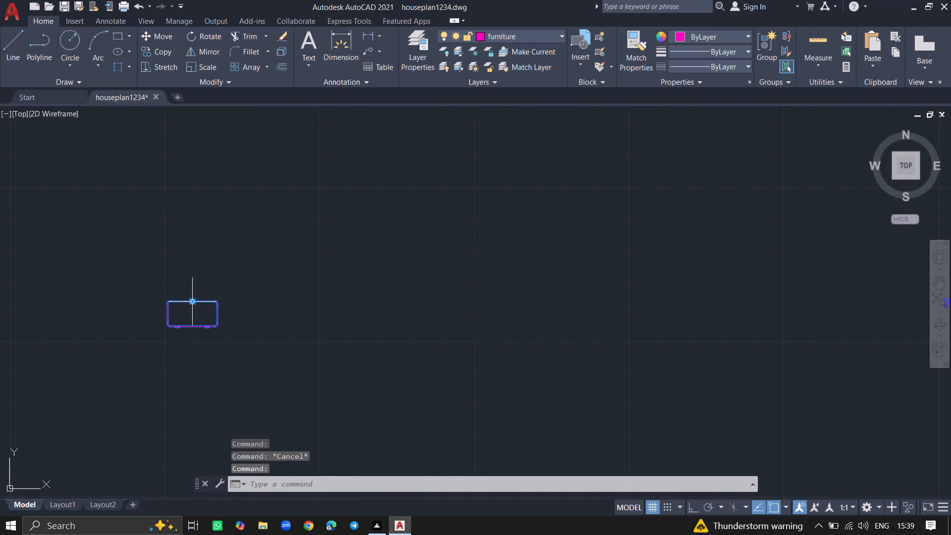
Insert the Table - Rectangular Woodgrain 60 x 30 in. block from DesignCenter into empty drawing space.
key("ctrl+2")
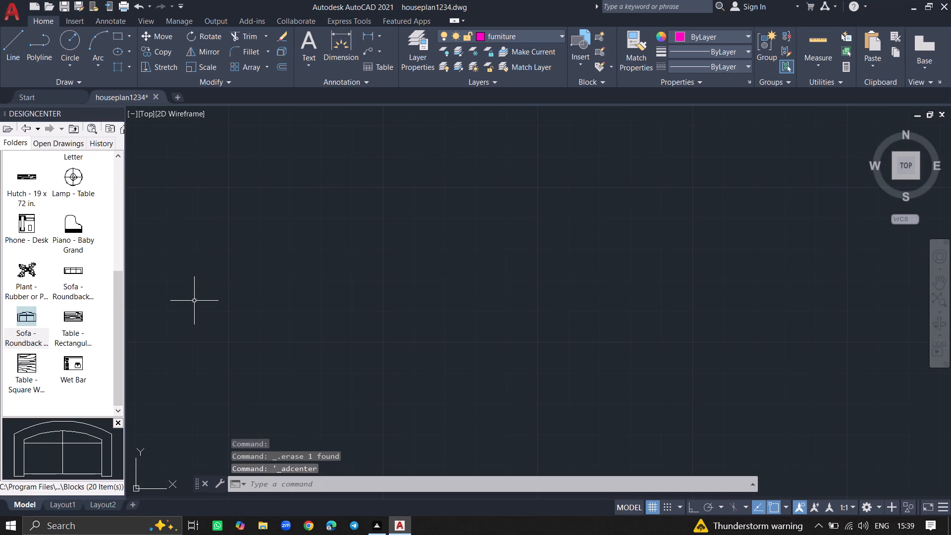
left_click(71, 317)
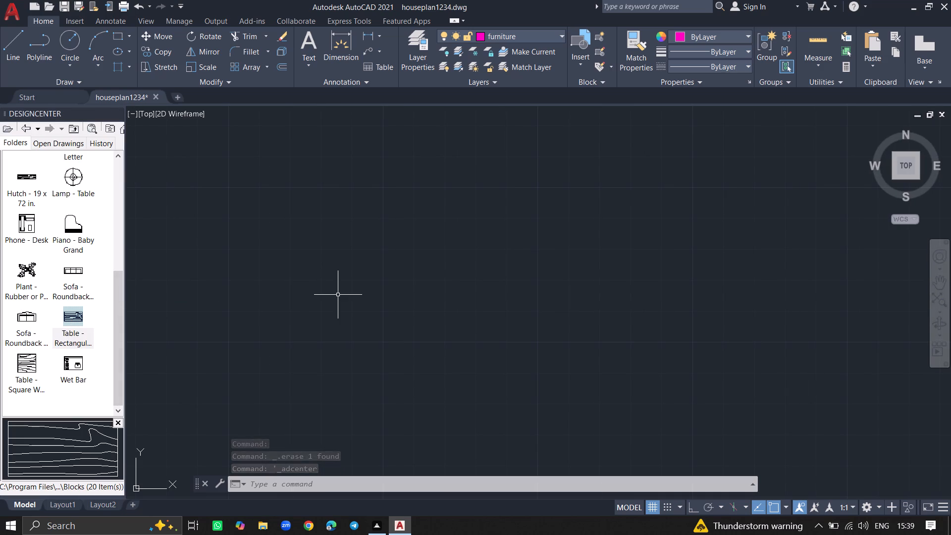
left_click_drag(338, 295, 463, 297)
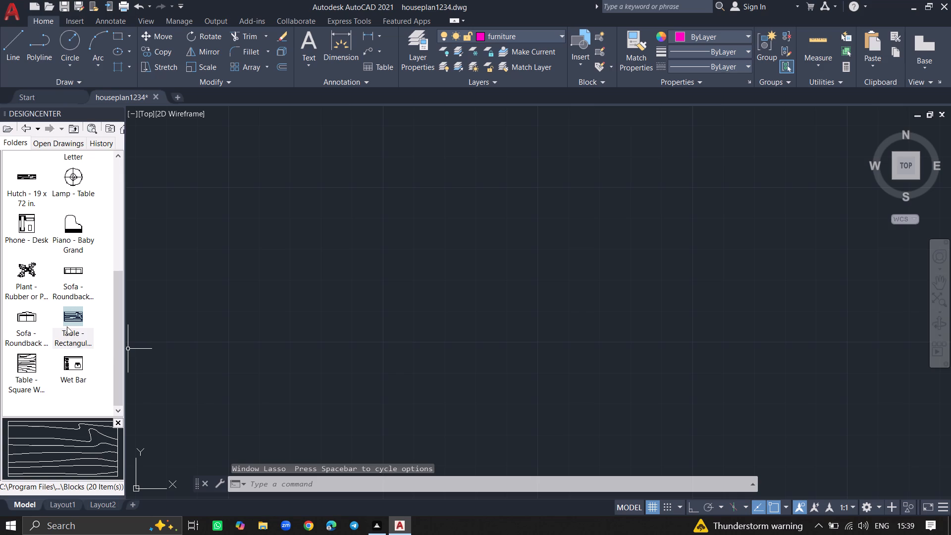
left_click_drag(74, 320, 99, 311)
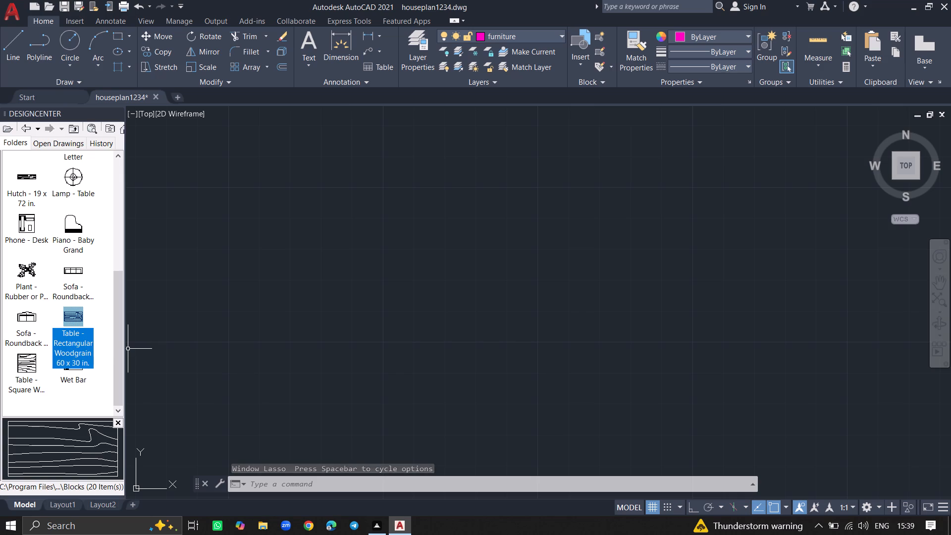
left_click_drag(99, 311, 346, 298)
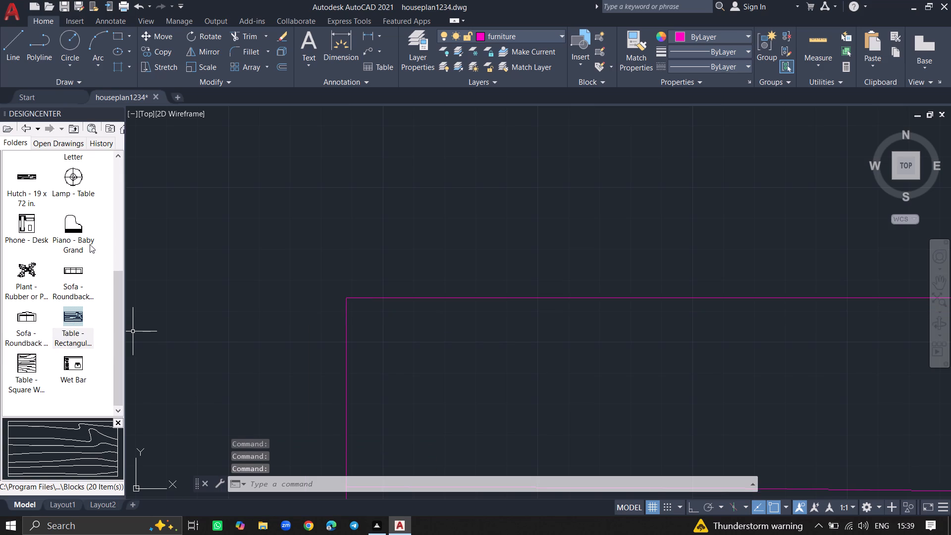
Insert the Chair - Desk block from DesignCenter into the drawing, and close DesignCenter.
left_click(117, 221)
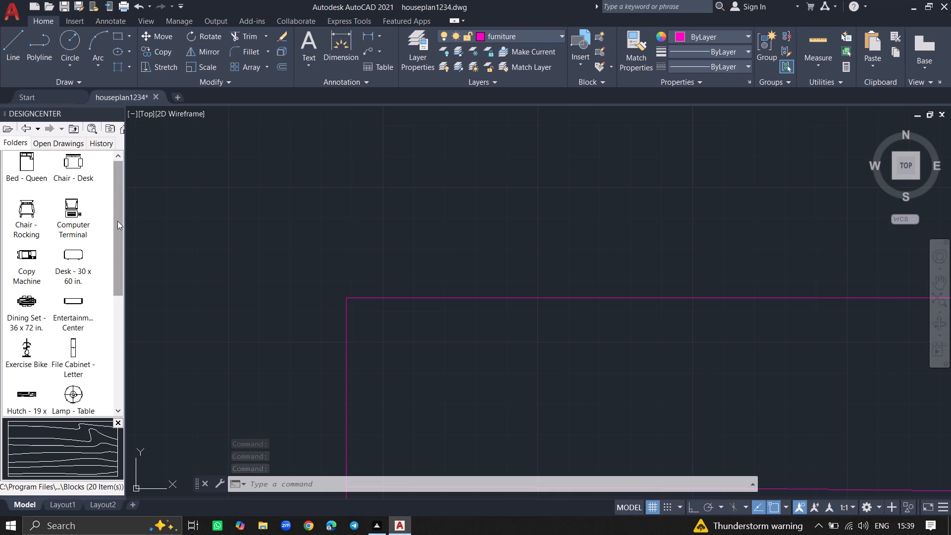
left_click(117, 221)
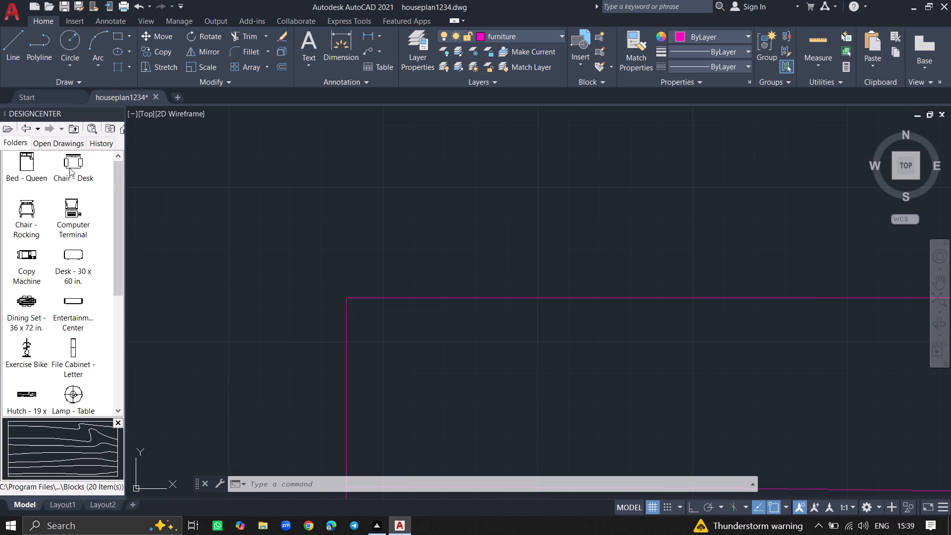
left_click(69, 168)
left_click_drag(69, 168, 245, 167)
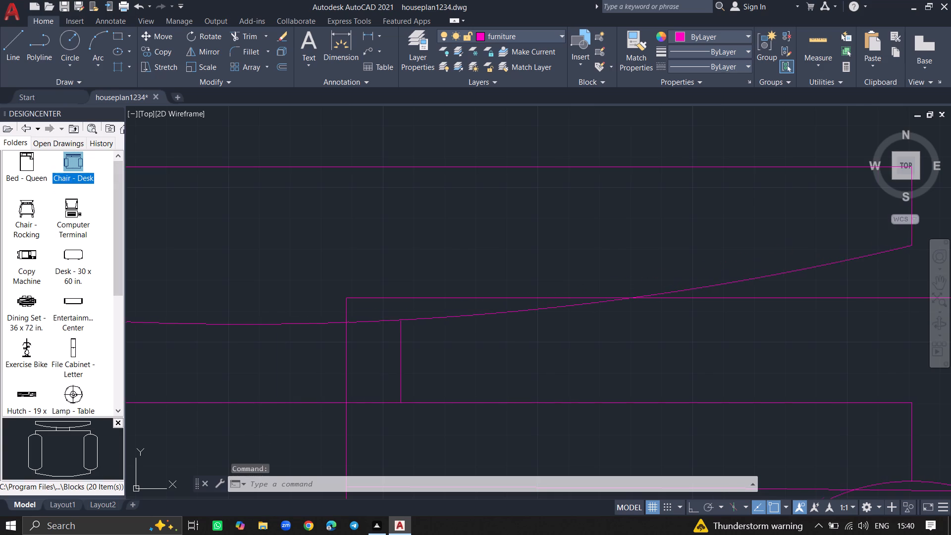
left_click_drag(245, 167, 245, 167)
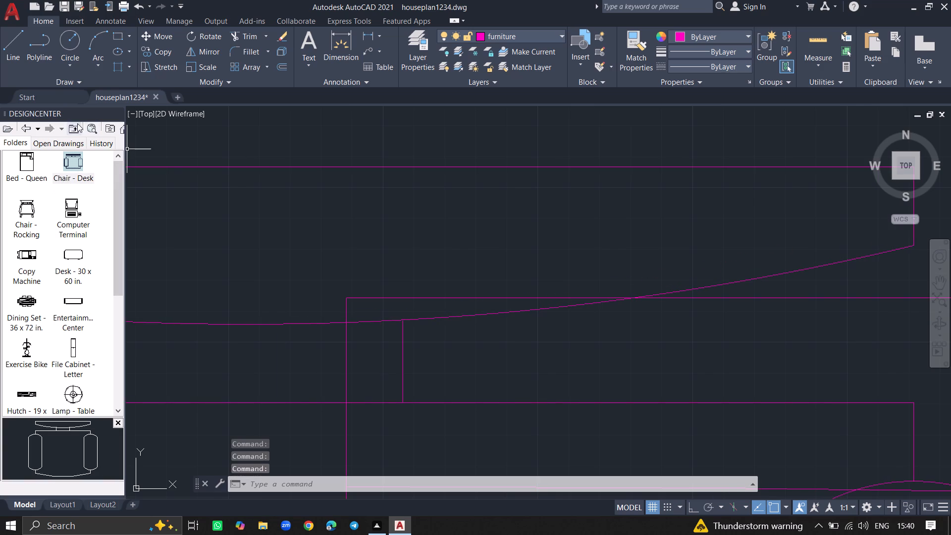
left_click(115, 113)
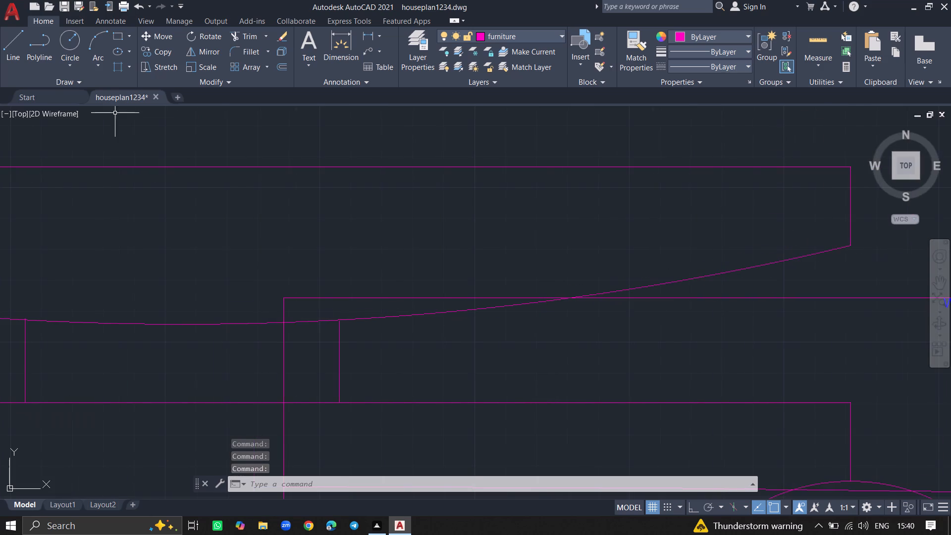
Scale the oversized woodgrain table down freehand to a small furniture size beside the house plan.
scroll(226, 254, "down", 5, "ctrl")
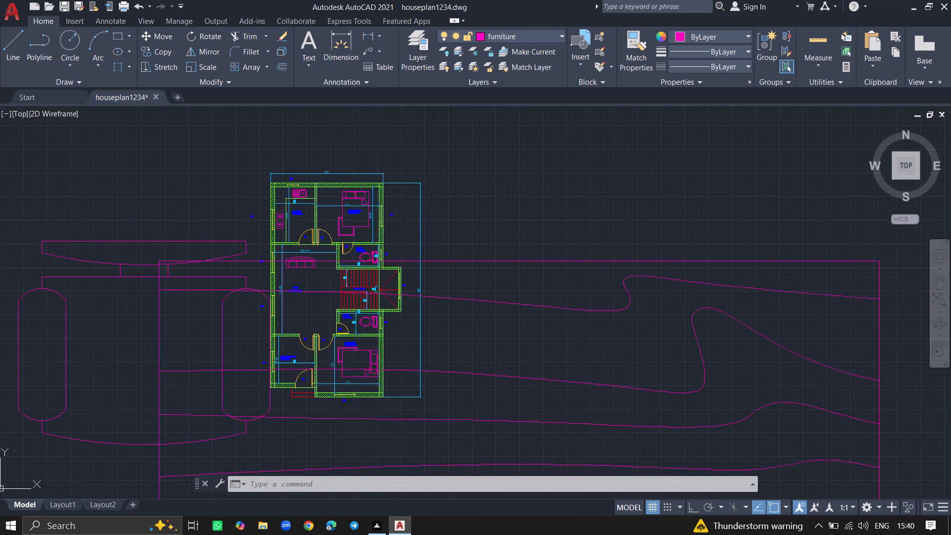
left_click(539, 260)
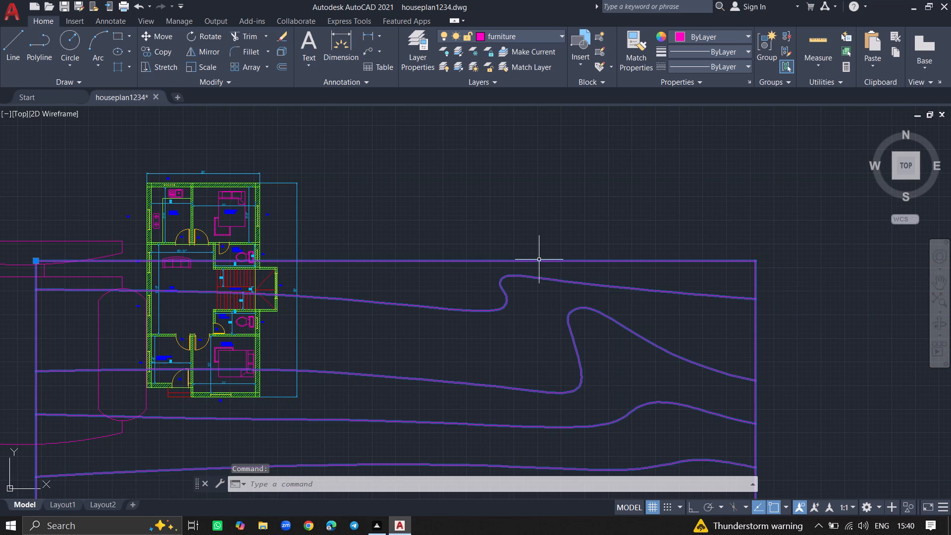
type("SC")
key("Return")
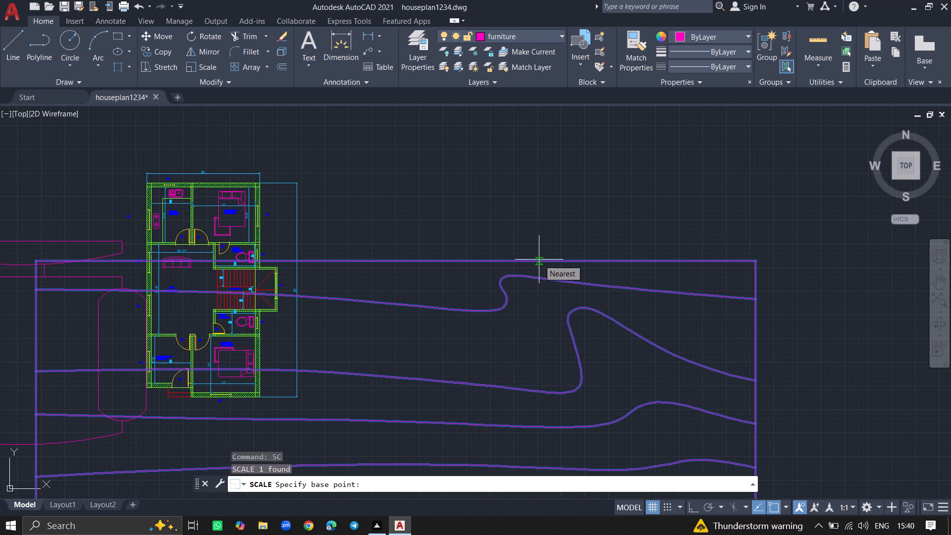
left_click(539, 260)
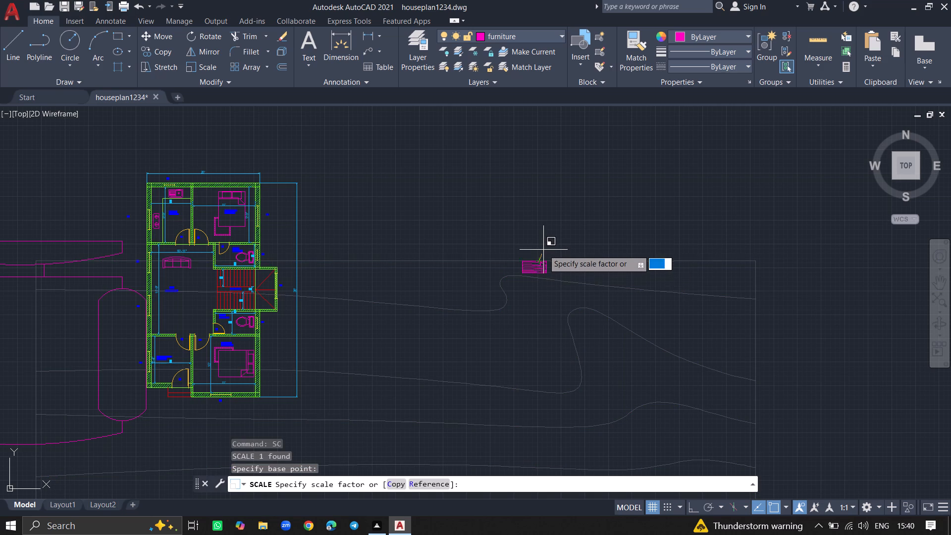
left_click(545, 248)
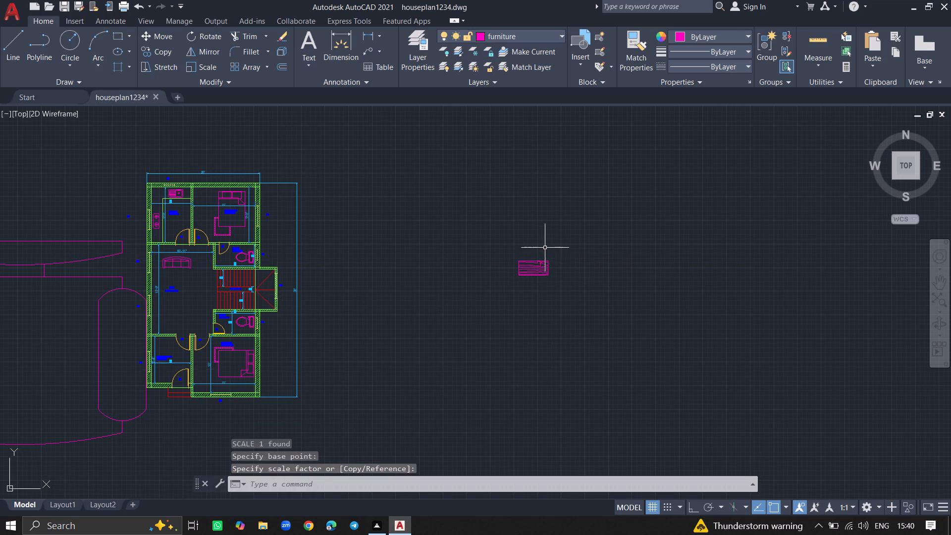
Move the woodgrain table from outside the plan into the hall, below the sofa and over the HALL label.
left_click(534, 271)
type("MOVE")
key("Return")
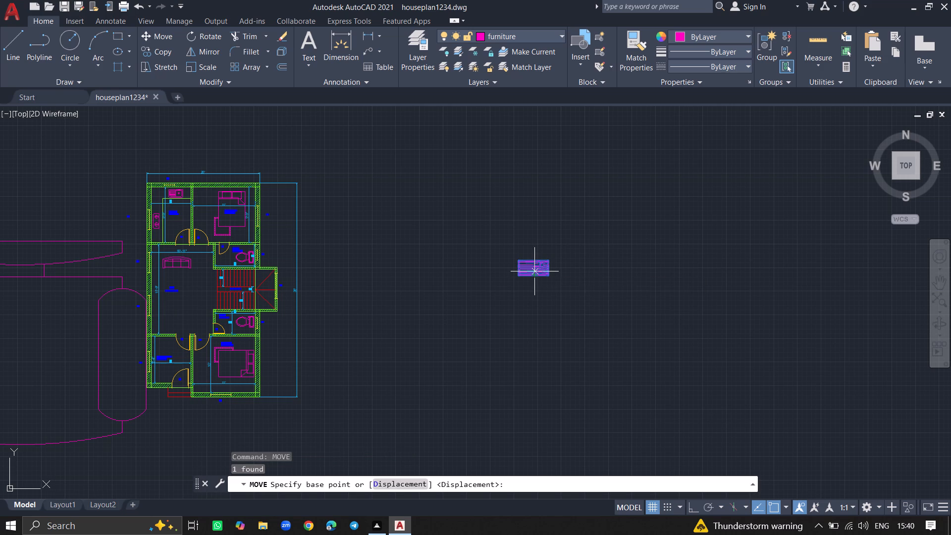
left_click(534, 271)
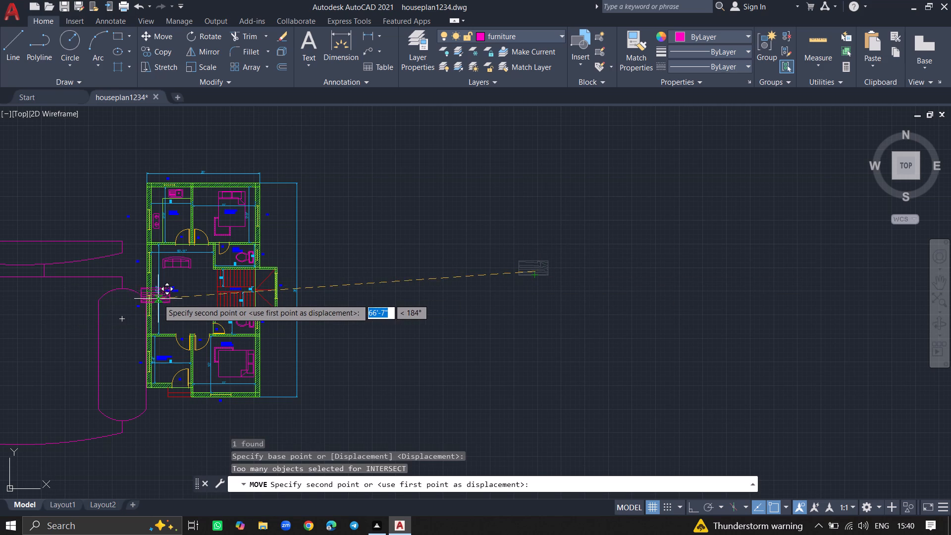
scroll(166, 292, "up", 13, "ctrl")
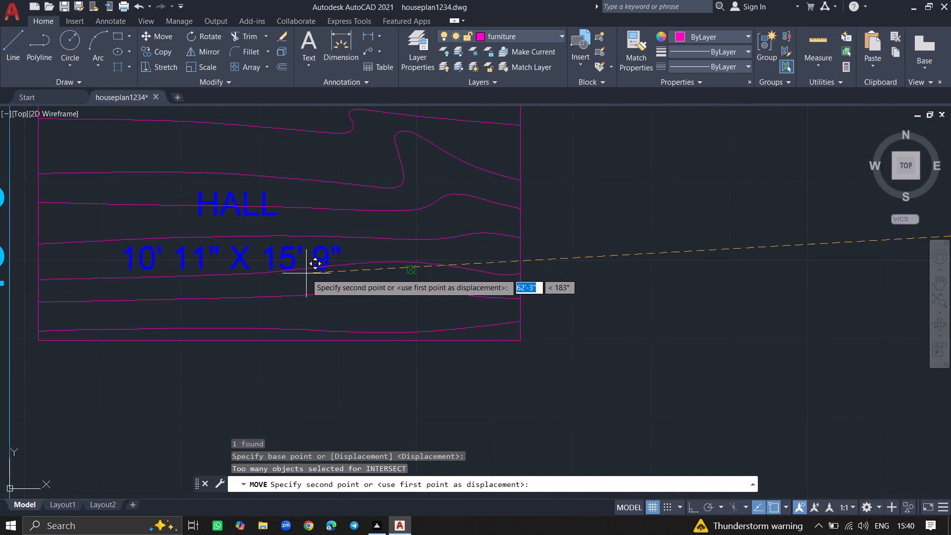
left_click(381, 281)
scroll(294, 263, "down", 5, "ctrl")
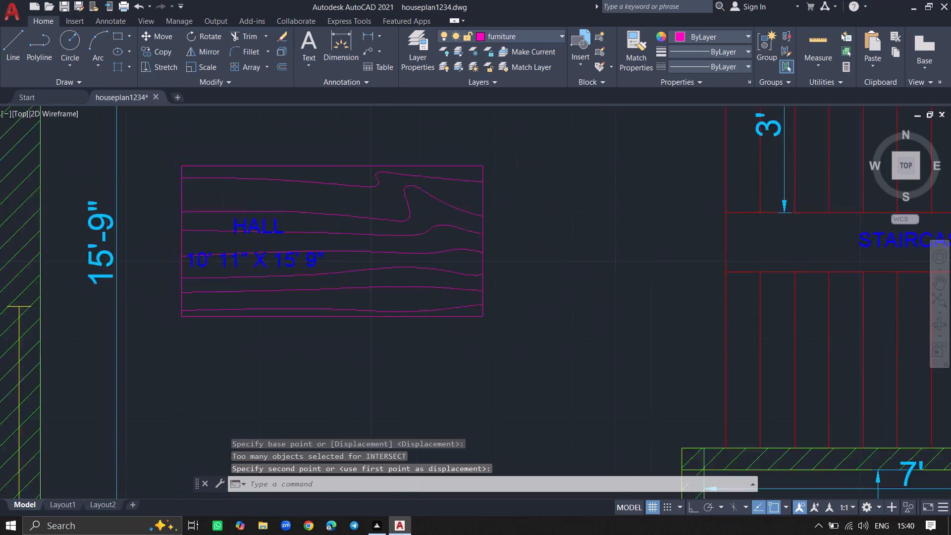
scroll(294, 263, "down", 2, "ctrl")
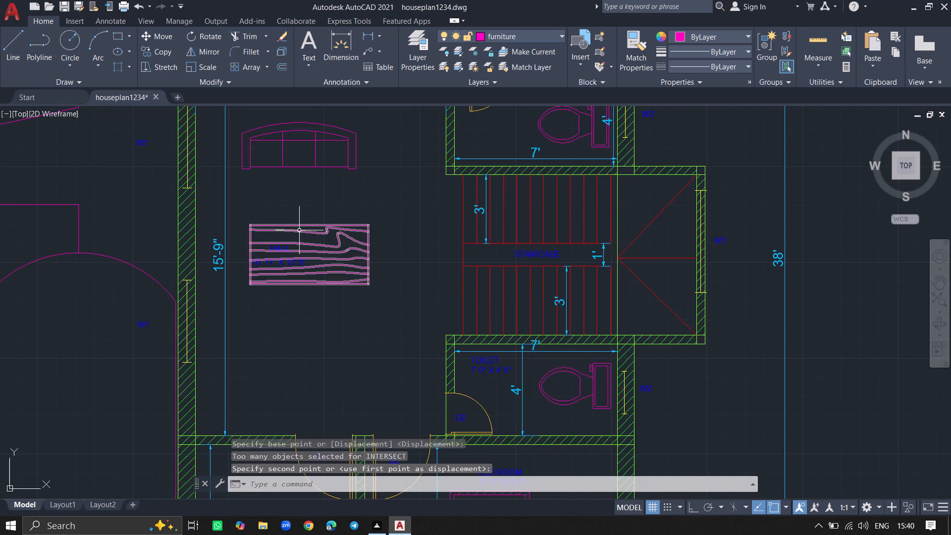
Scale the woodgrain table in the hall down freehand to a little over half its size.
left_click(299, 230)
type("SC")
key("Return")
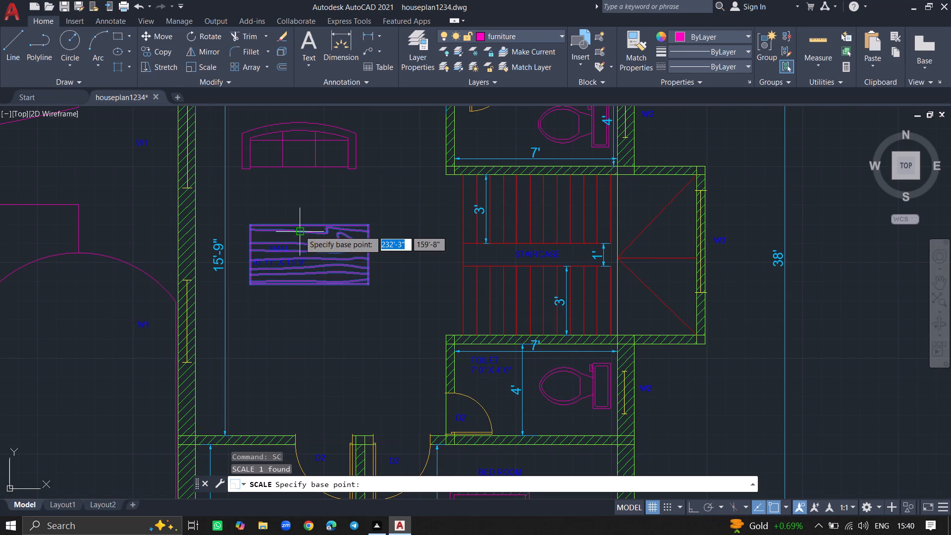
left_click(299, 230)
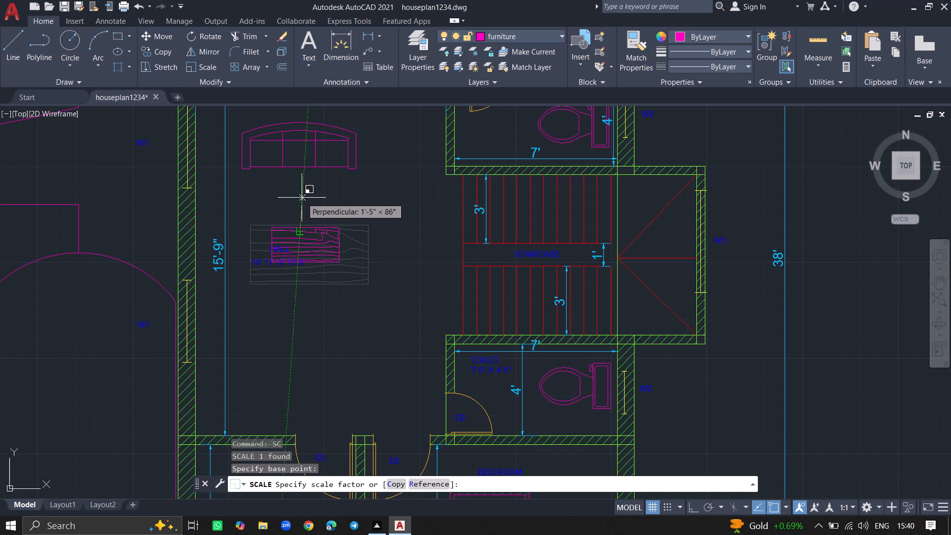
left_click(302, 198)
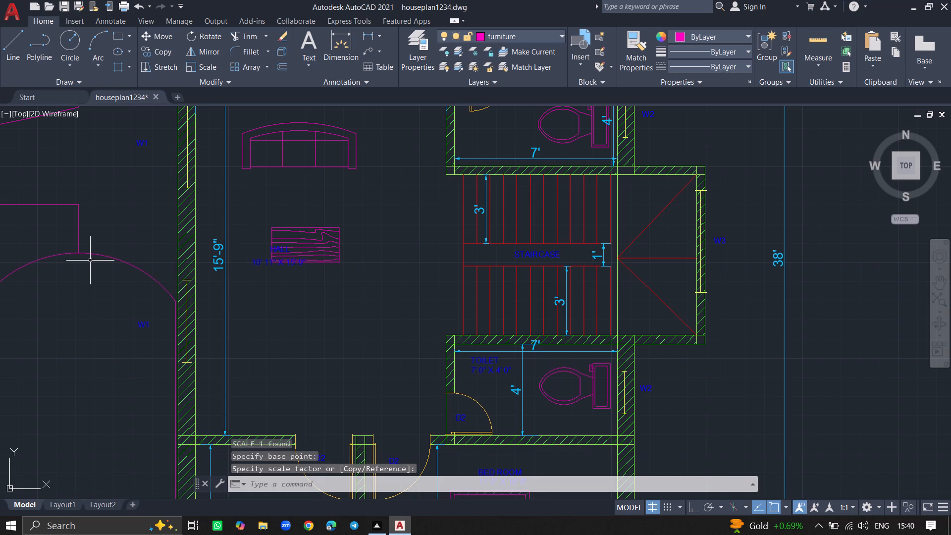
Scale the oversized desk chair down freehand to a small furniture size outside the hall's outer wall.
left_click(92, 252)
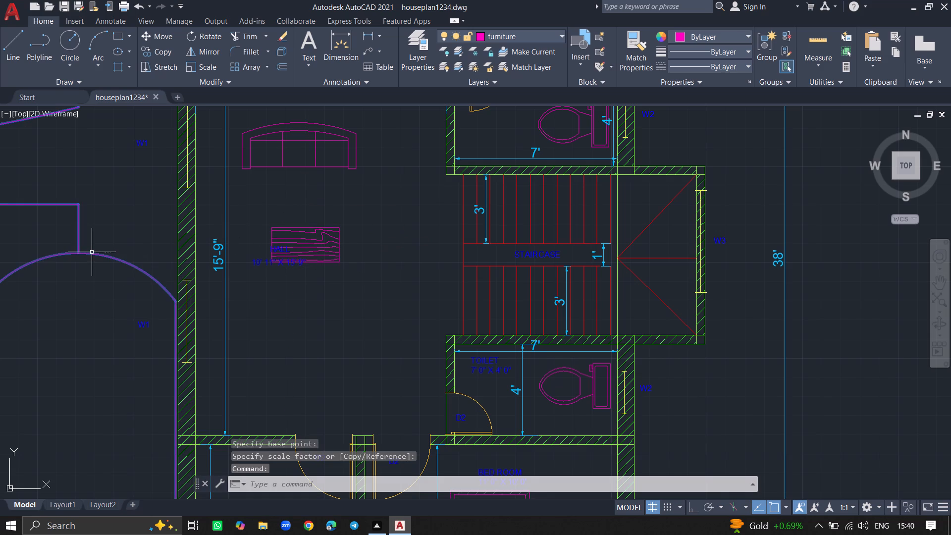
type("SC")
key("Return")
left_click(92, 252)
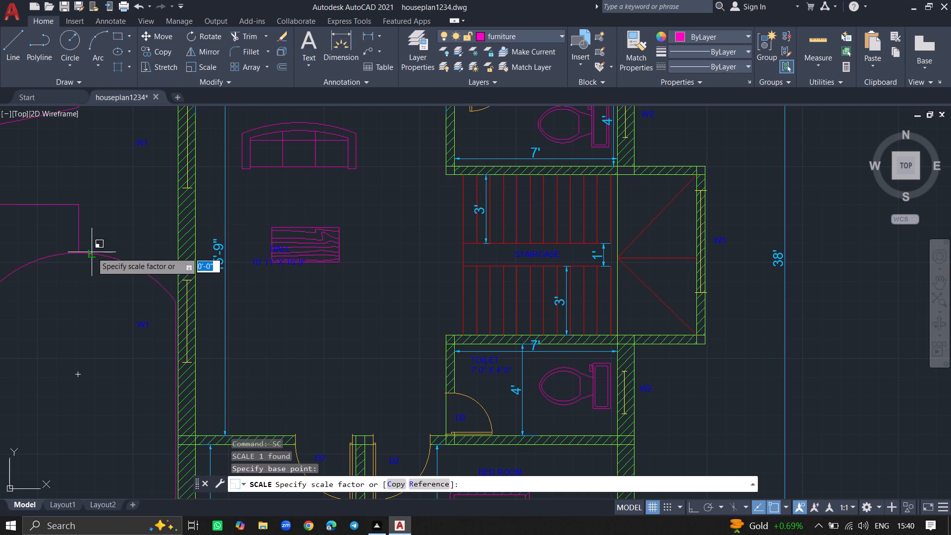
left_click(93, 240)
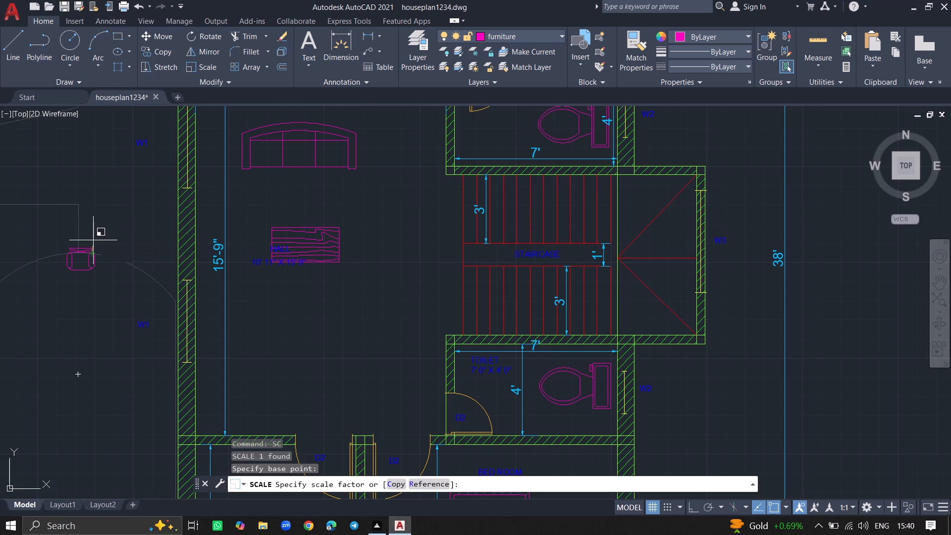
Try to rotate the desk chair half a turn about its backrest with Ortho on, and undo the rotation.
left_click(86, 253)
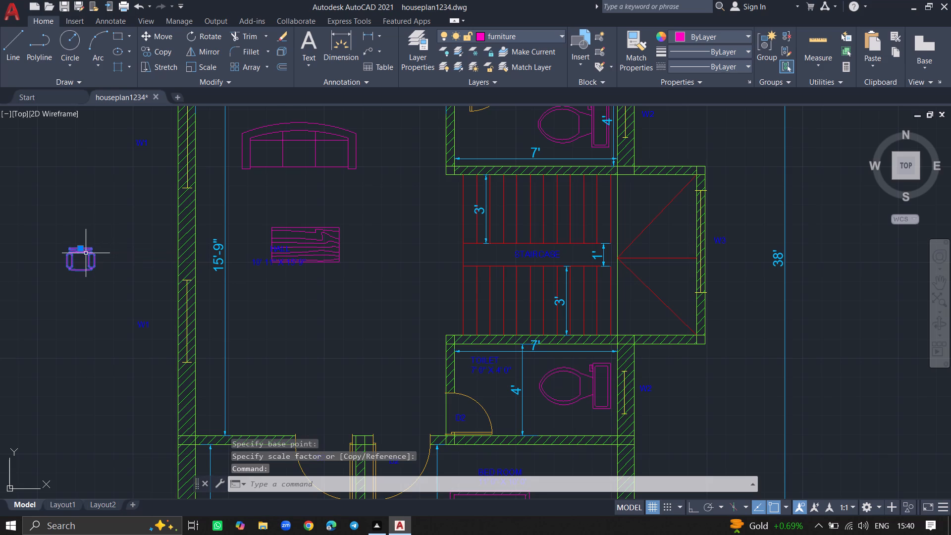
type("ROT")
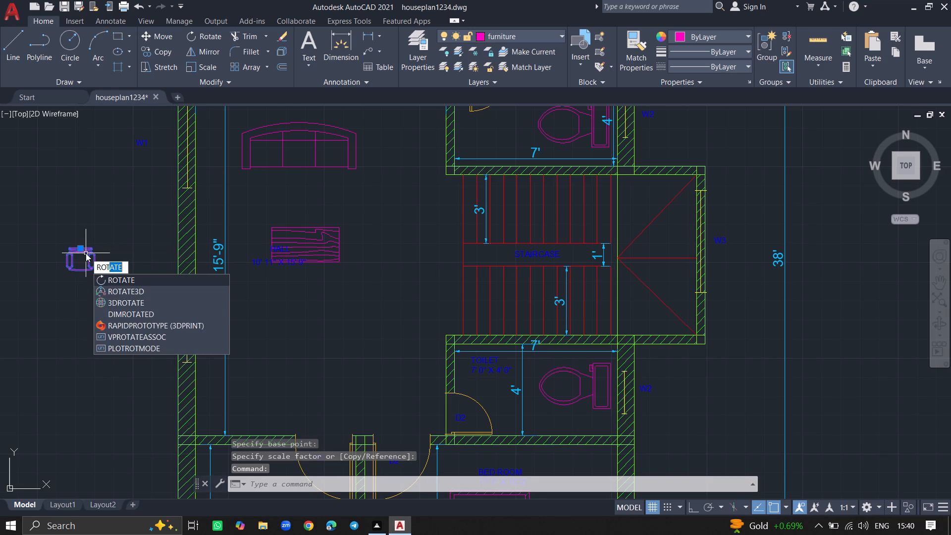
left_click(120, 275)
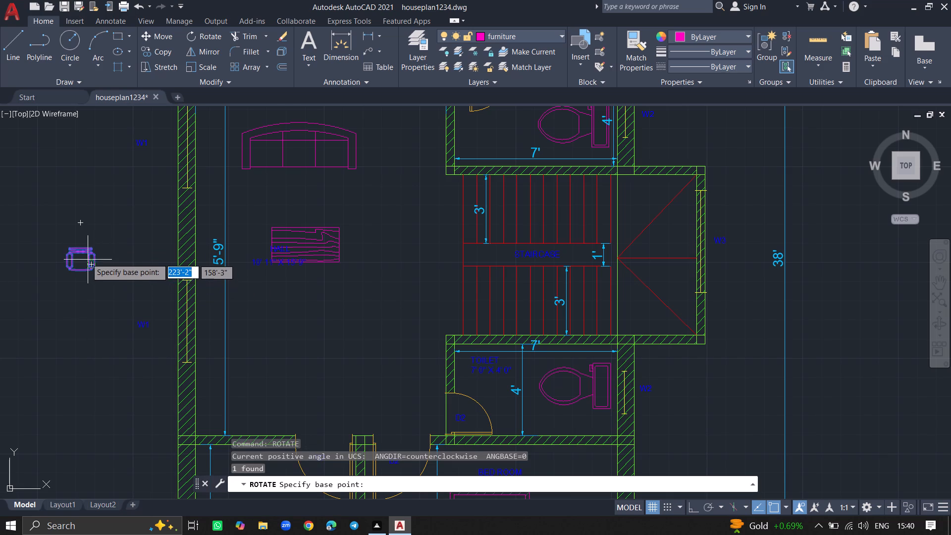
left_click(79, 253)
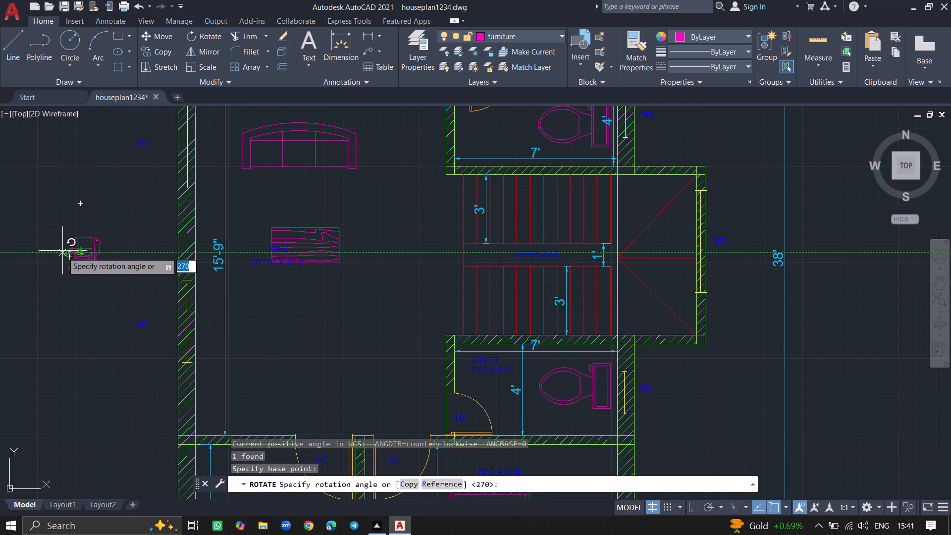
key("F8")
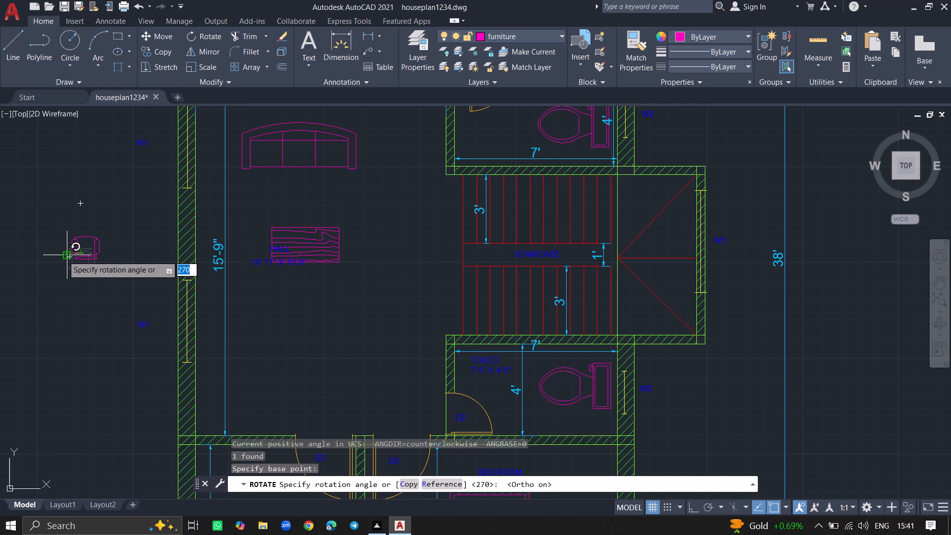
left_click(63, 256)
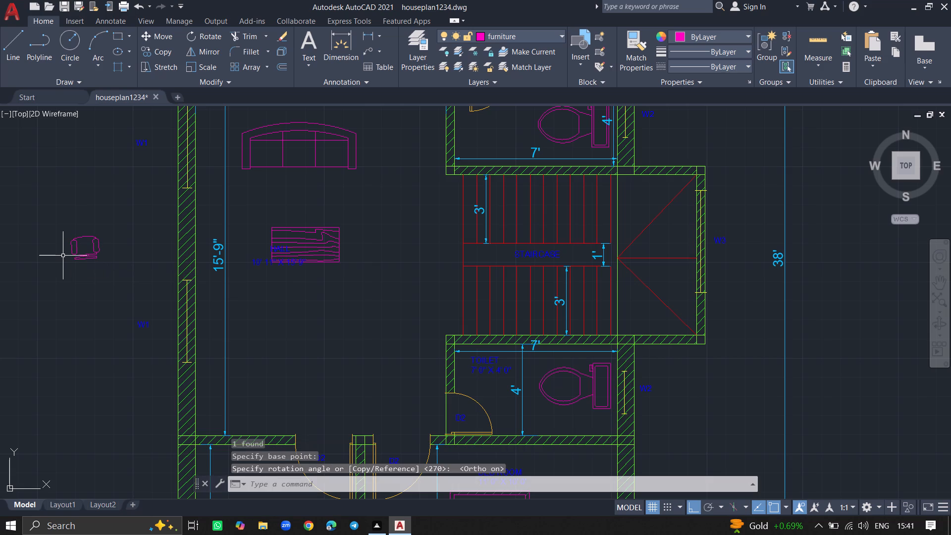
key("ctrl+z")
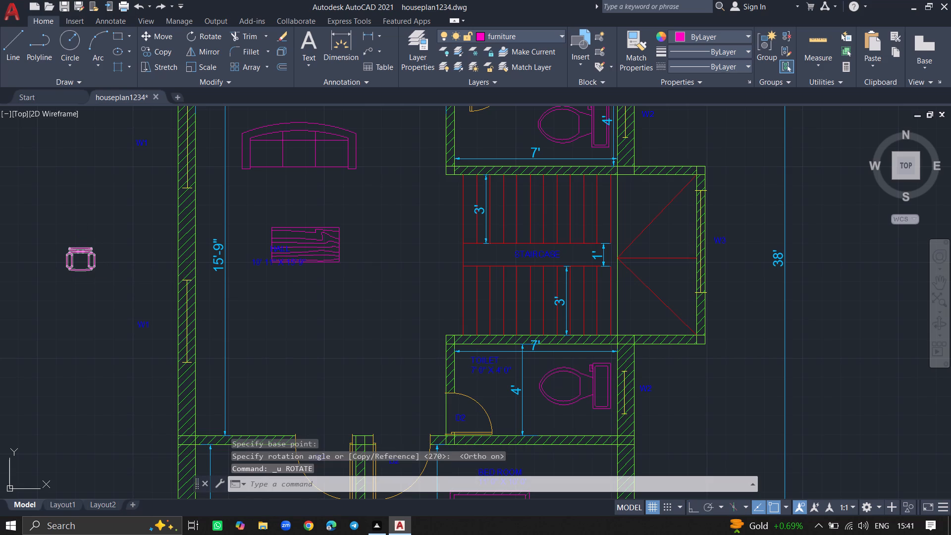
Turn on Ortho mode.
key("F8")
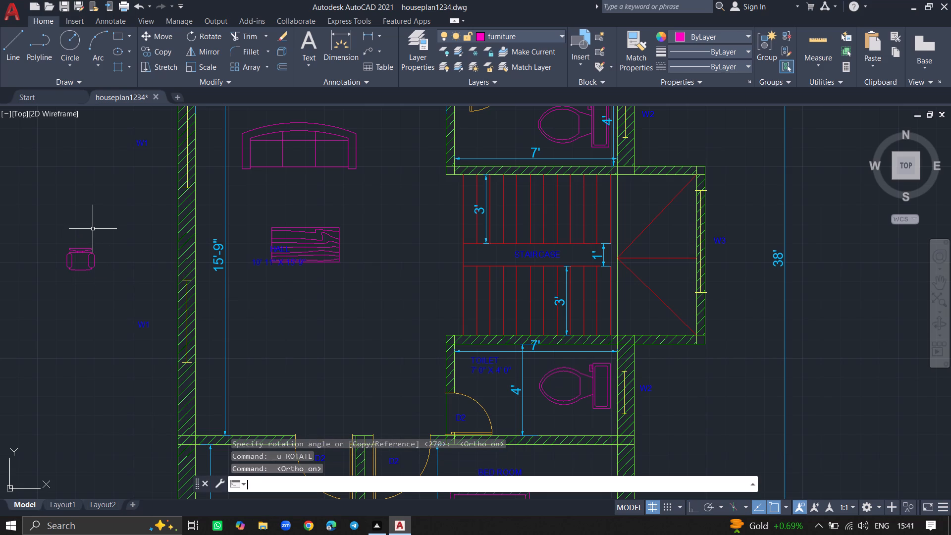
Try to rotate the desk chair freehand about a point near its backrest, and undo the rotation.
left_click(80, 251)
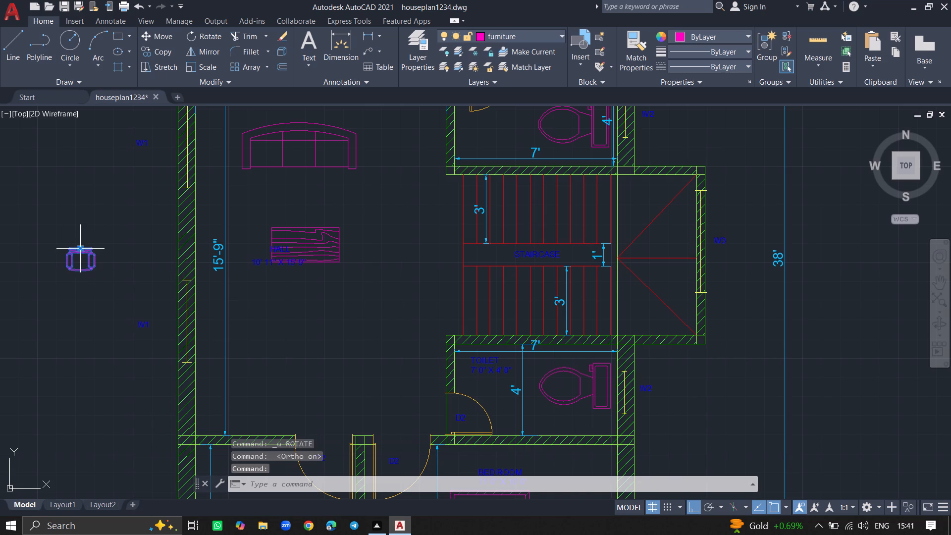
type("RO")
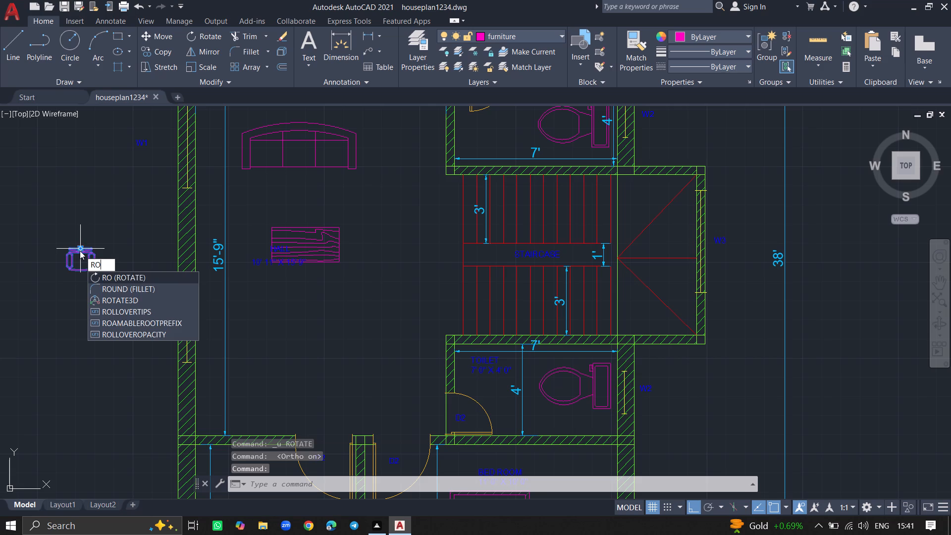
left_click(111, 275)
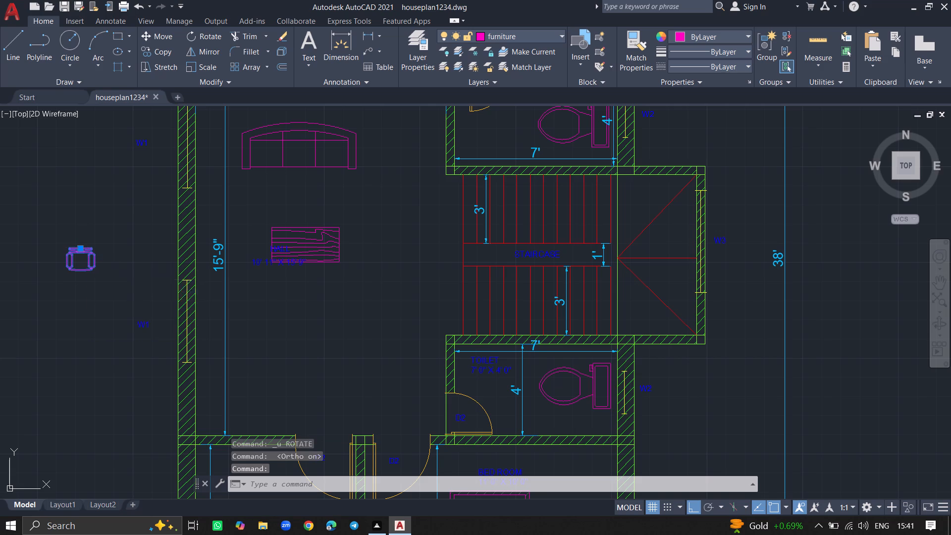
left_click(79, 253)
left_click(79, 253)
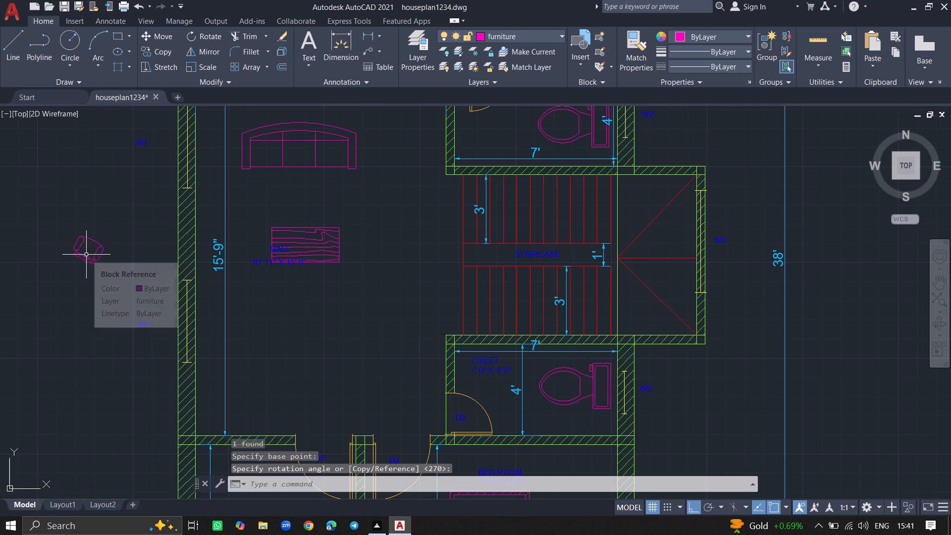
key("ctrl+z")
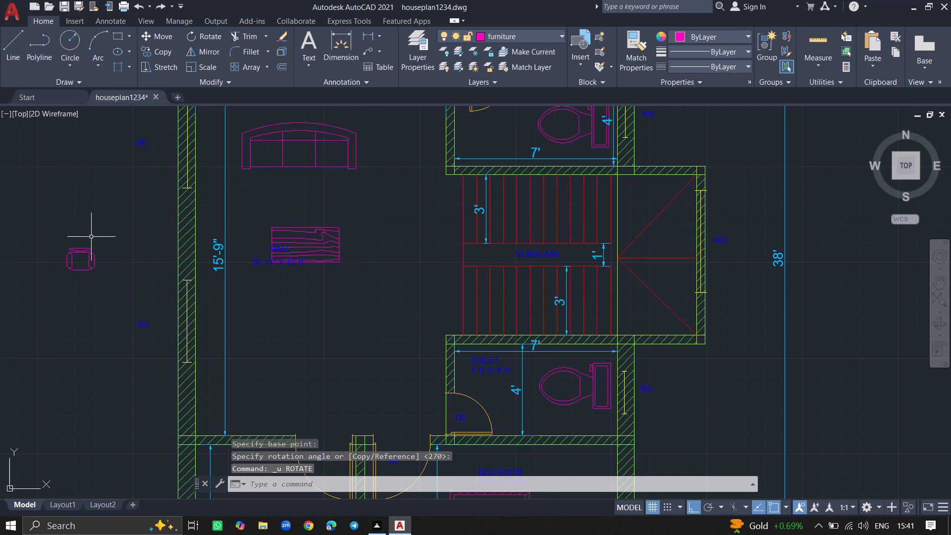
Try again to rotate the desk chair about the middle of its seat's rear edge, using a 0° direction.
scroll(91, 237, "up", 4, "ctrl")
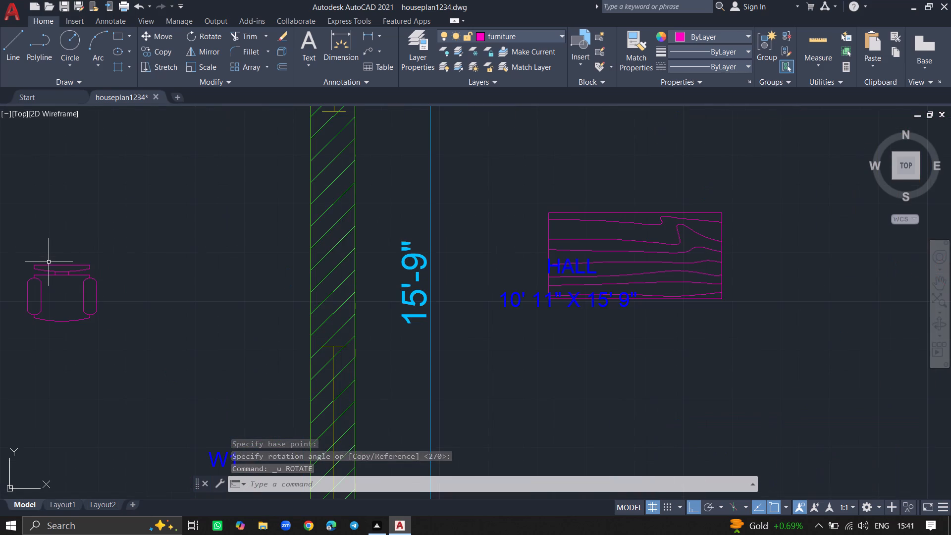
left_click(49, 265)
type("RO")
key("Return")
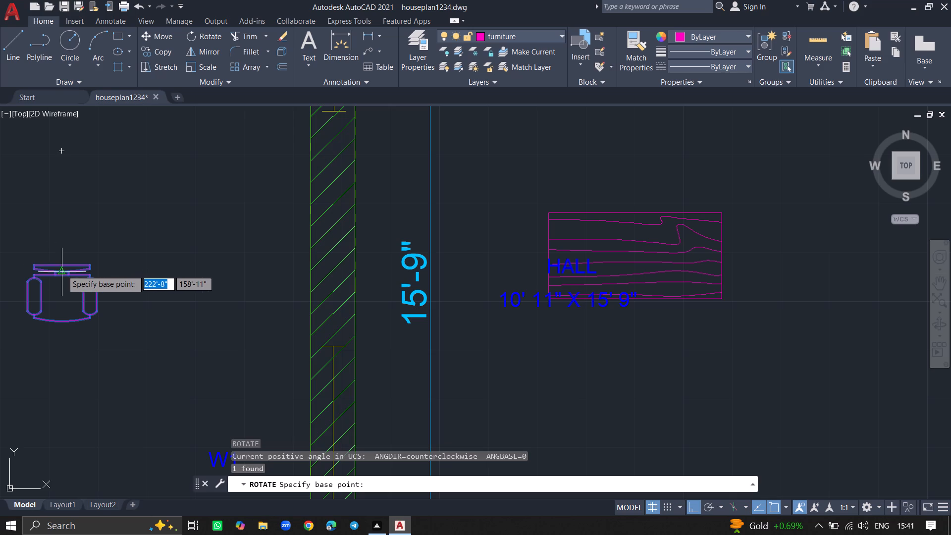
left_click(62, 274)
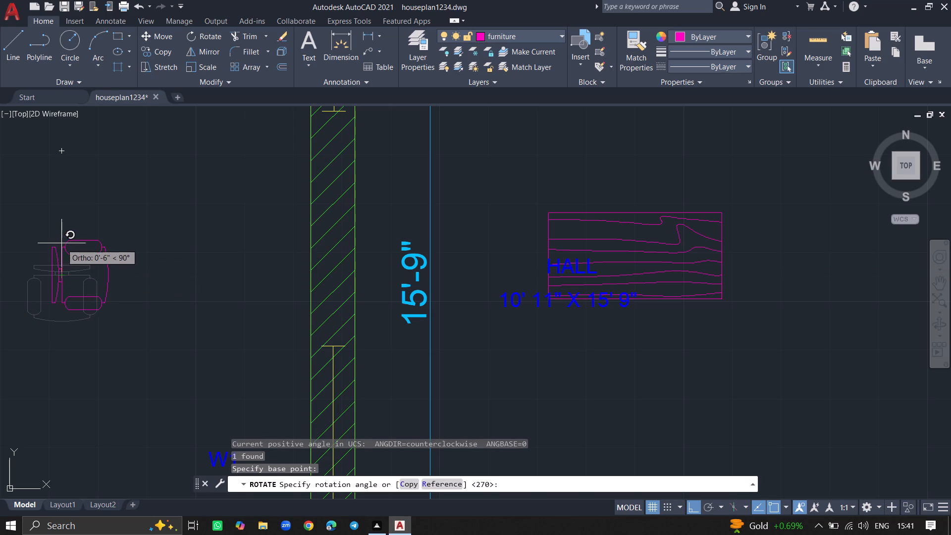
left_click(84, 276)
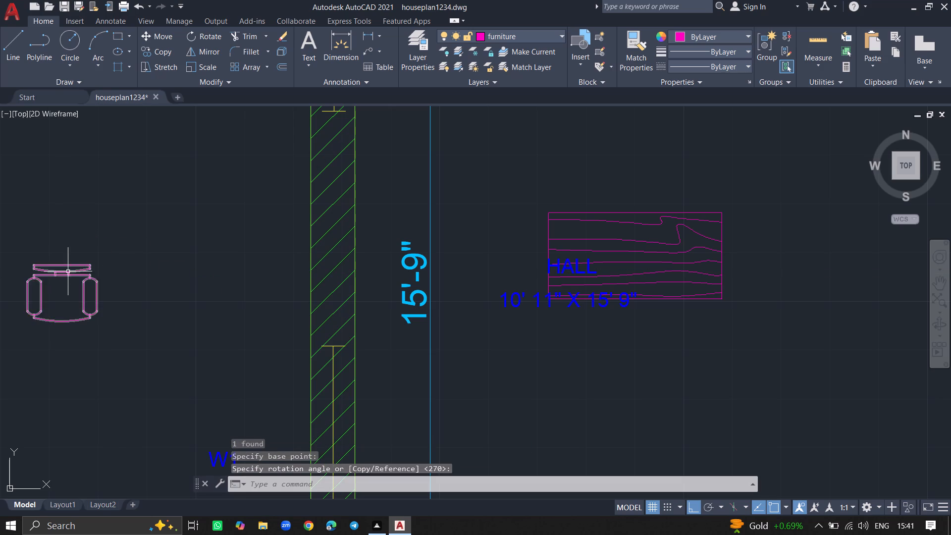
Move the desk chair into the hall between the sofa and the woodgrain table, about 10'-2" away at 16°, with Ortho off.
left_click(67, 270)
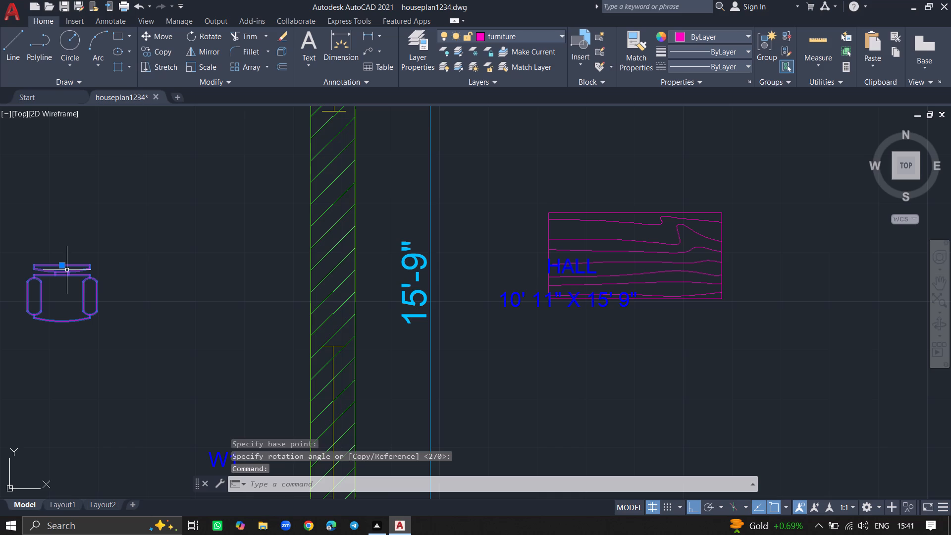
type("MOVE")
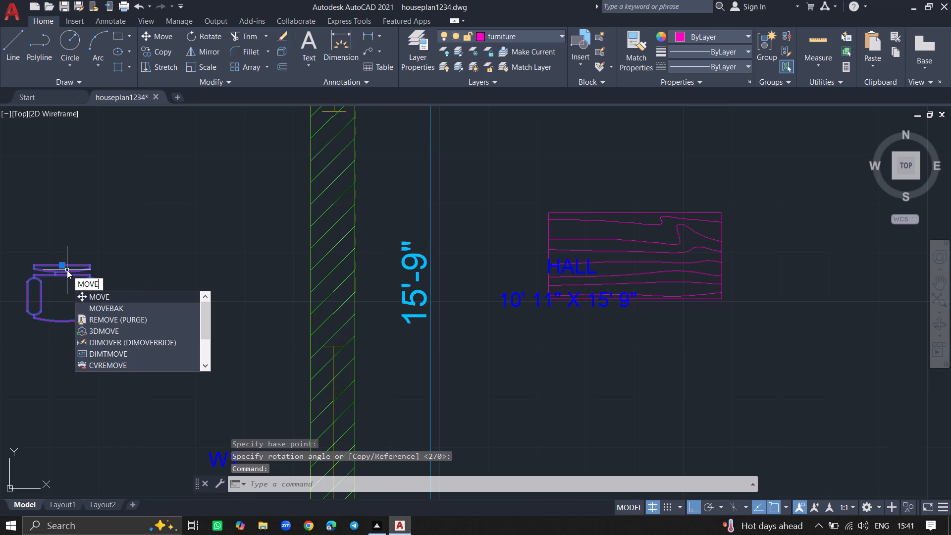
key("Return")
left_click(67, 270)
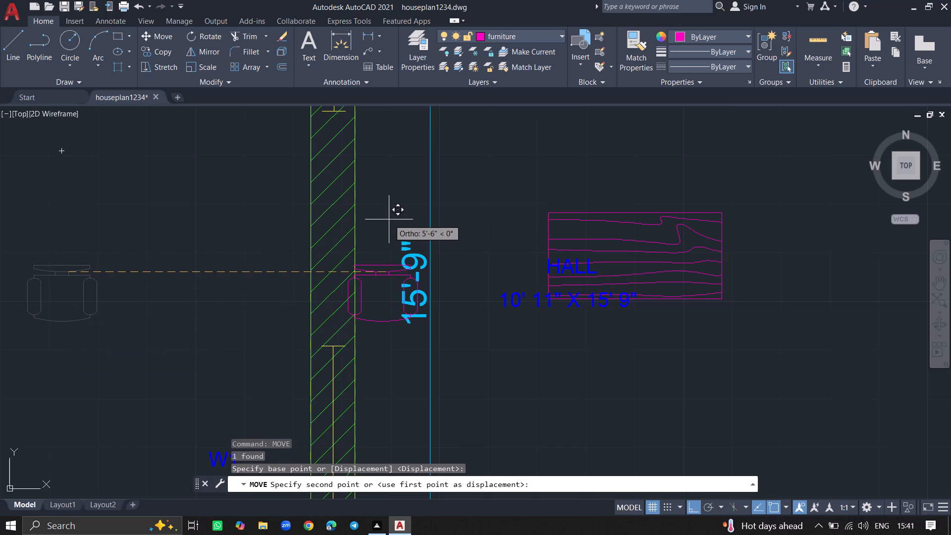
key("F8")
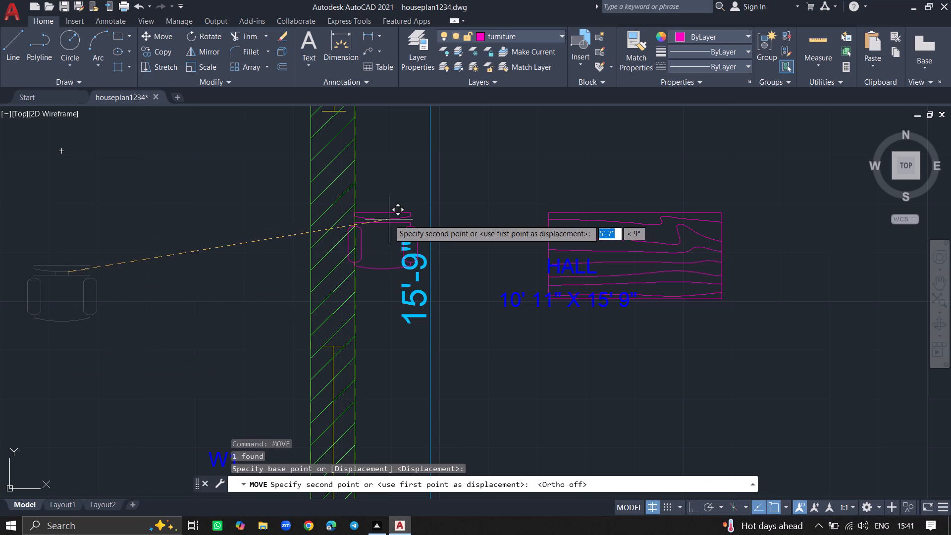
scroll(566, 154, "down", 2, "ctrl")
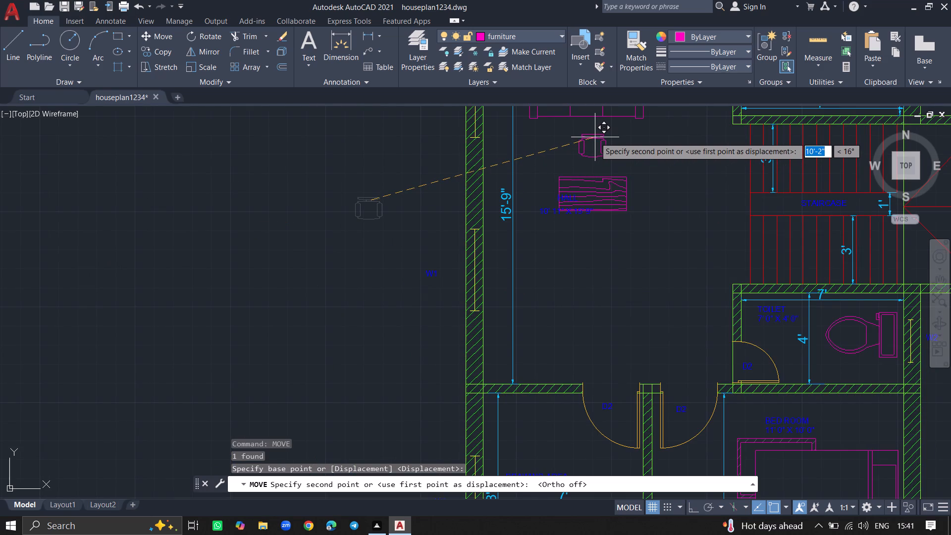
left_click(595, 137)
Scale the three-seat sofa in the hall down freehand to about half its size.
scroll(563, 185, "down", 3, "ctrl")
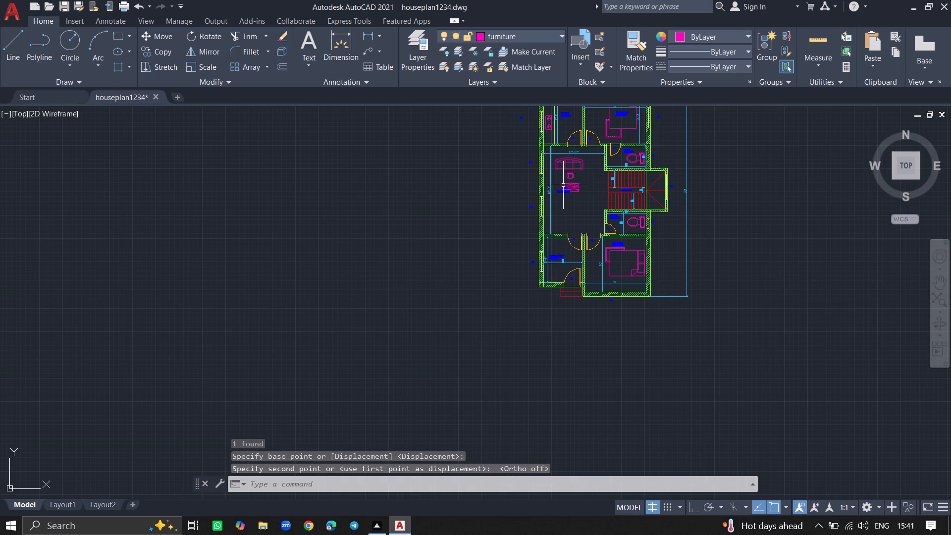
left_click(567, 164)
scroll(567, 164, "up", 4, "ctrl")
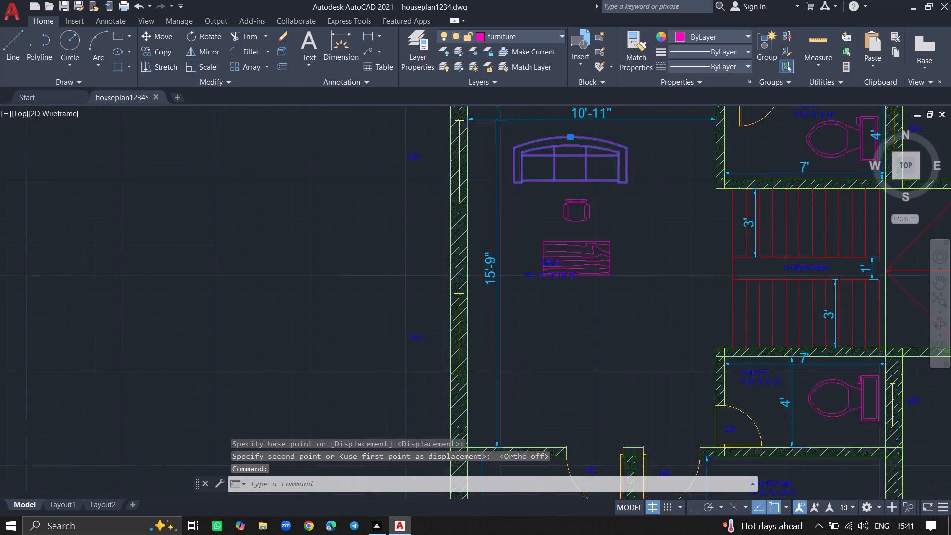
type("SC")
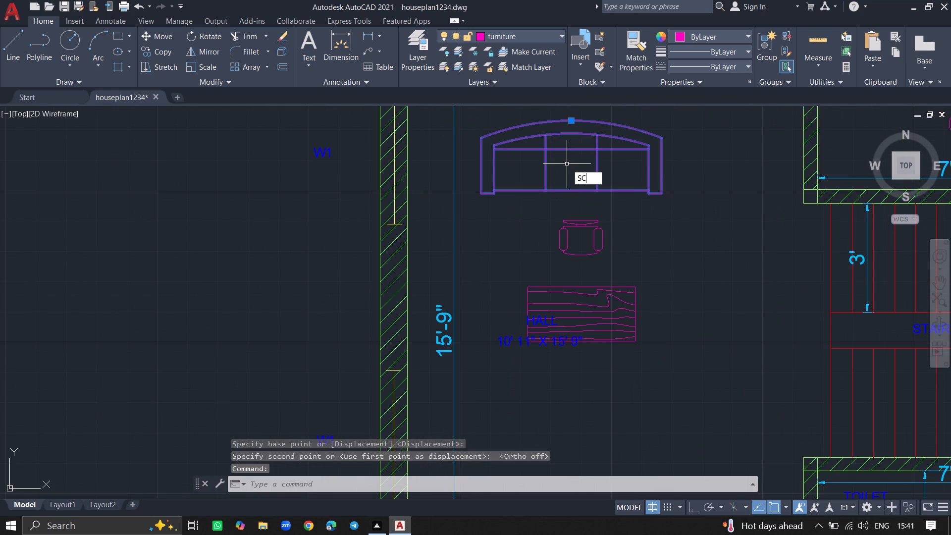
key("Return")
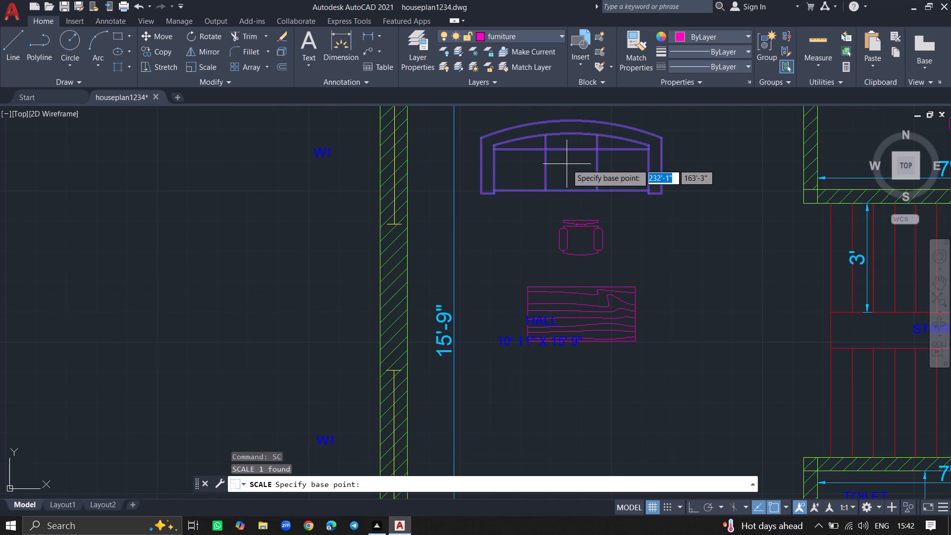
left_click(567, 164)
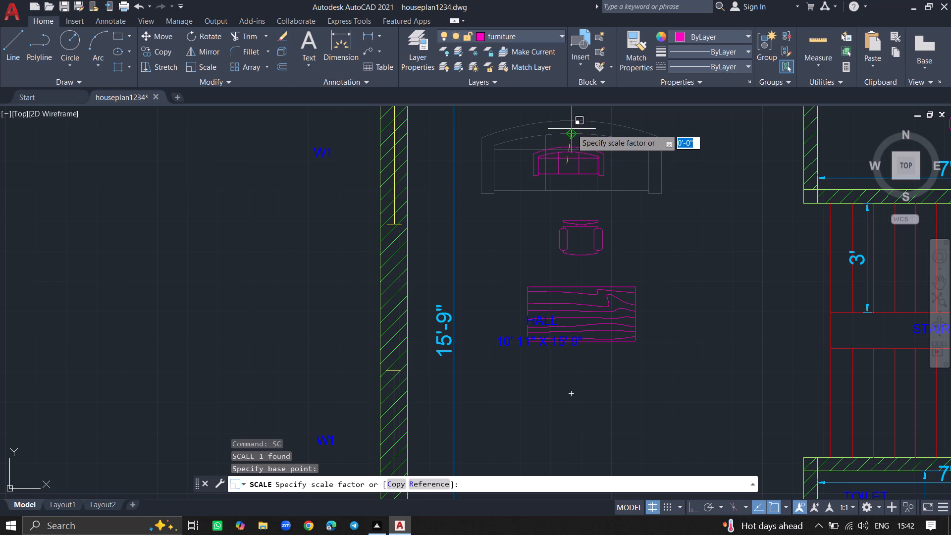
left_click(573, 124)
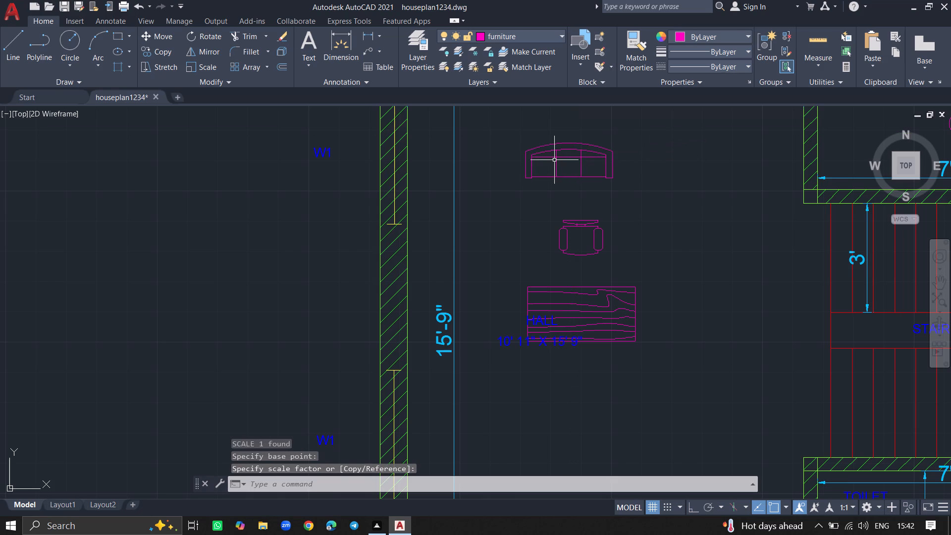
Rotate the sofa 90° counterclockwise with Ortho on, so its curved back faces the hall's outer wall.
left_click(556, 156)
type("RO")
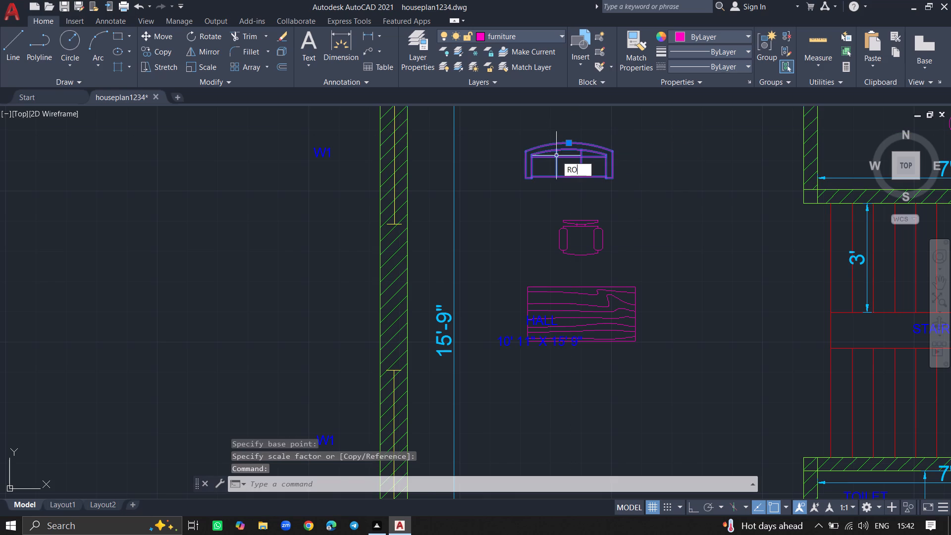
key("Return")
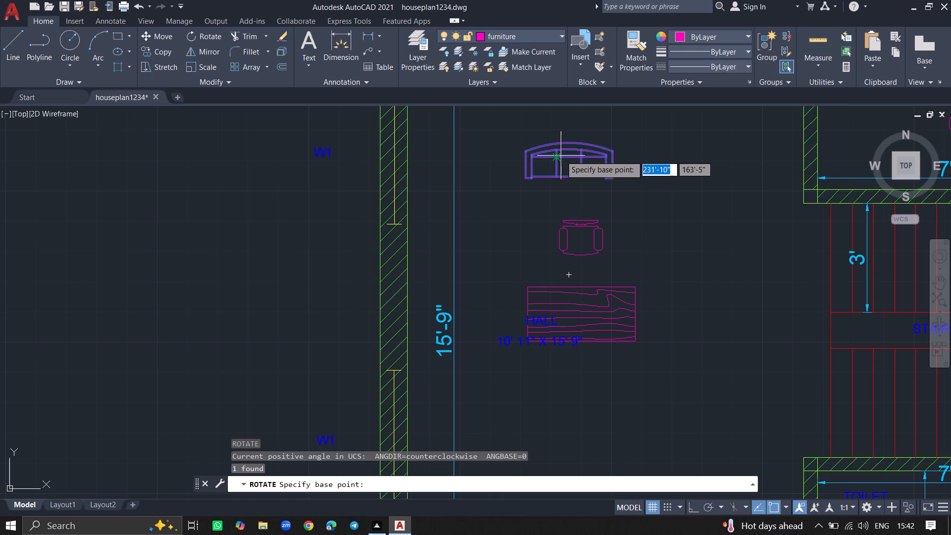
left_click(563, 156)
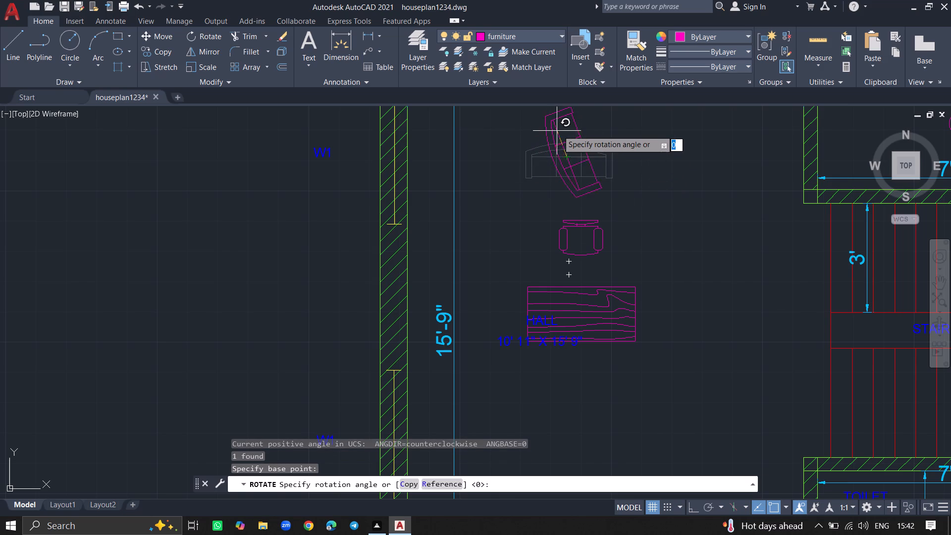
key("F8")
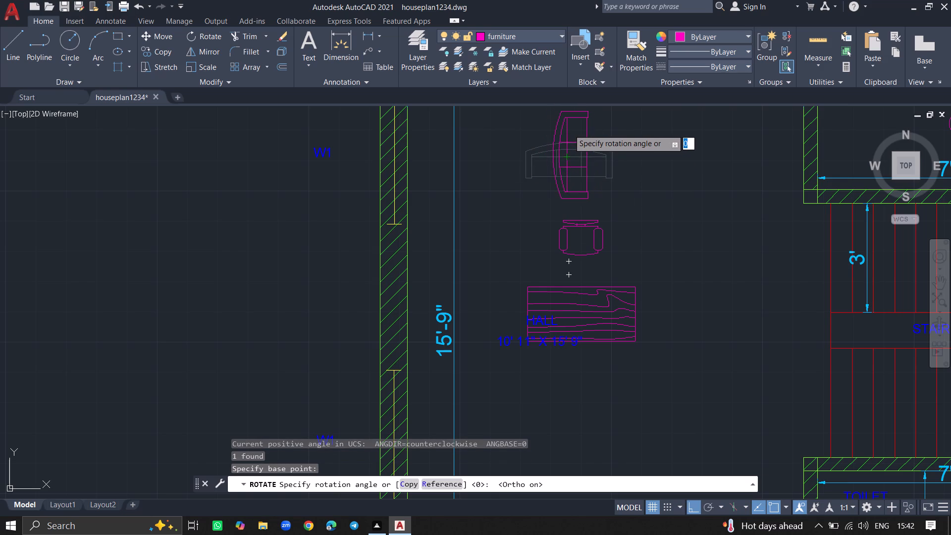
left_click(569, 129)
Move the sofa about 5'-3" at 242° to sit between the outer wall and the table's end, with Ortho off.
left_click(567, 130)
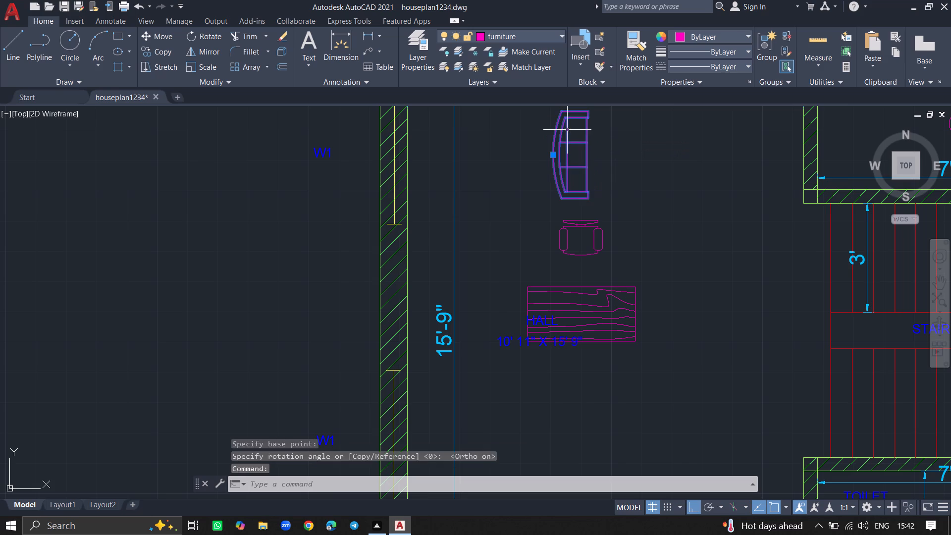
type("MOVE")
key("Return")
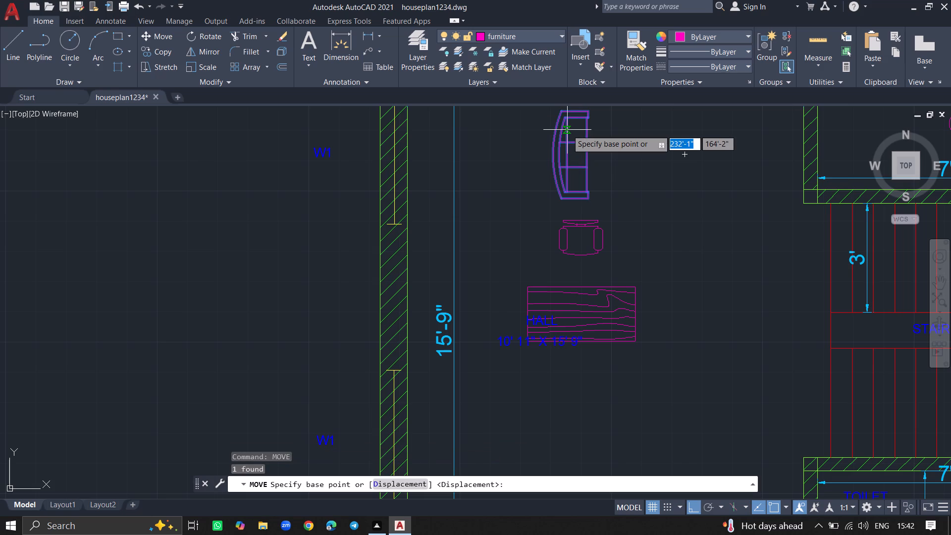
left_click(567, 130)
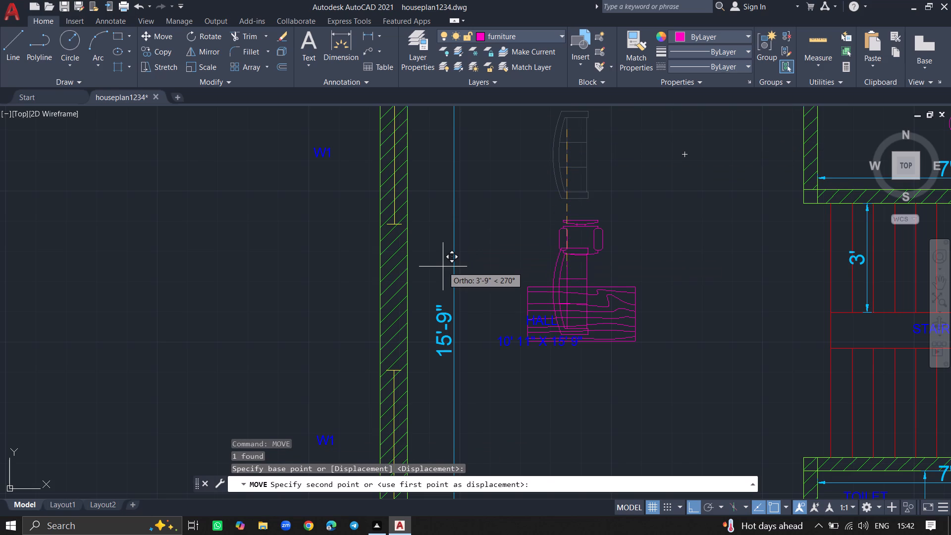
key("F8")
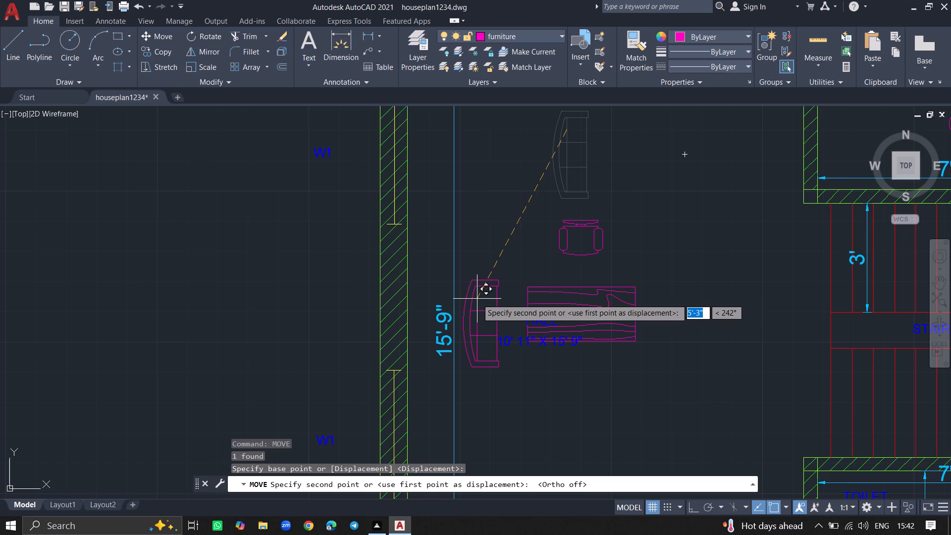
left_click(477, 299)
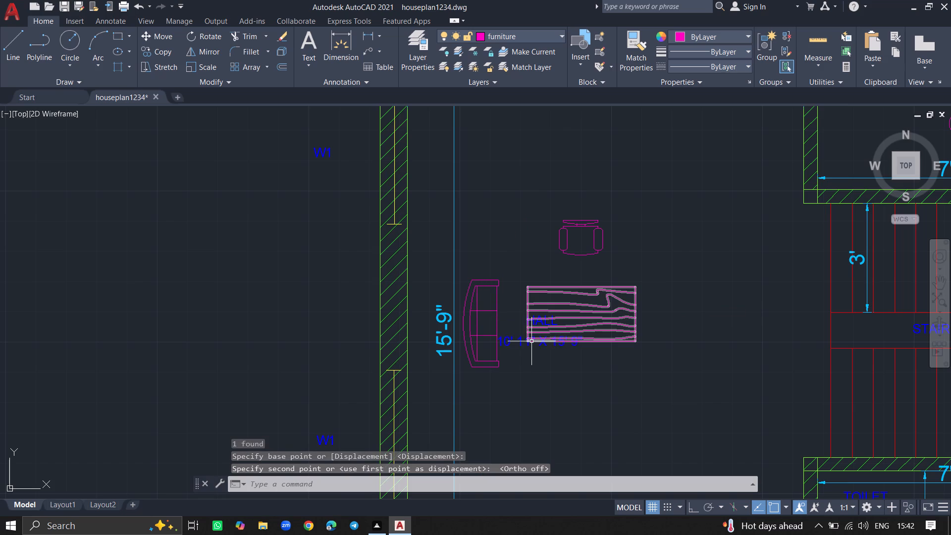
Move the HALL label and its 10' 11" X 15' 9" size text off the table, about 4'-9" at 84°, above the desk chair.
scroll(550, 341, "up", 3, "ctrl")
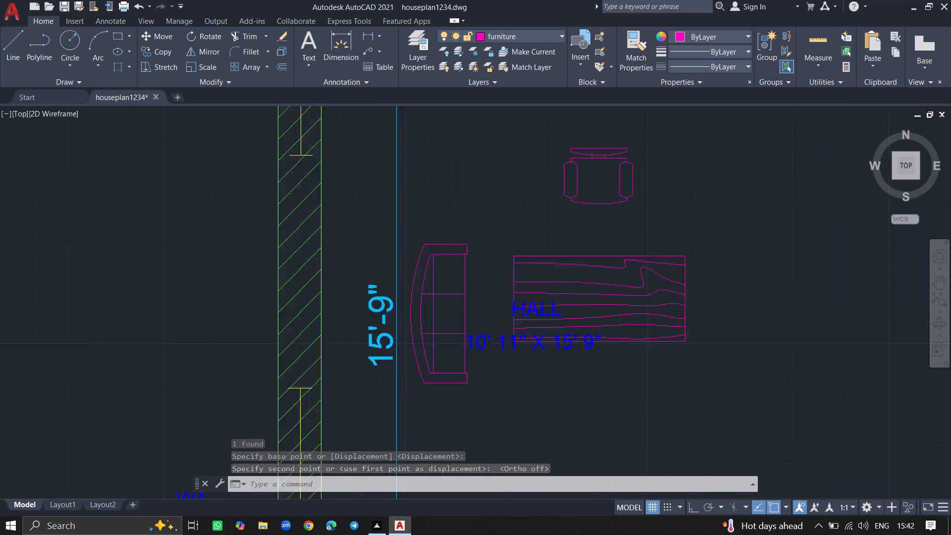
left_click(474, 345)
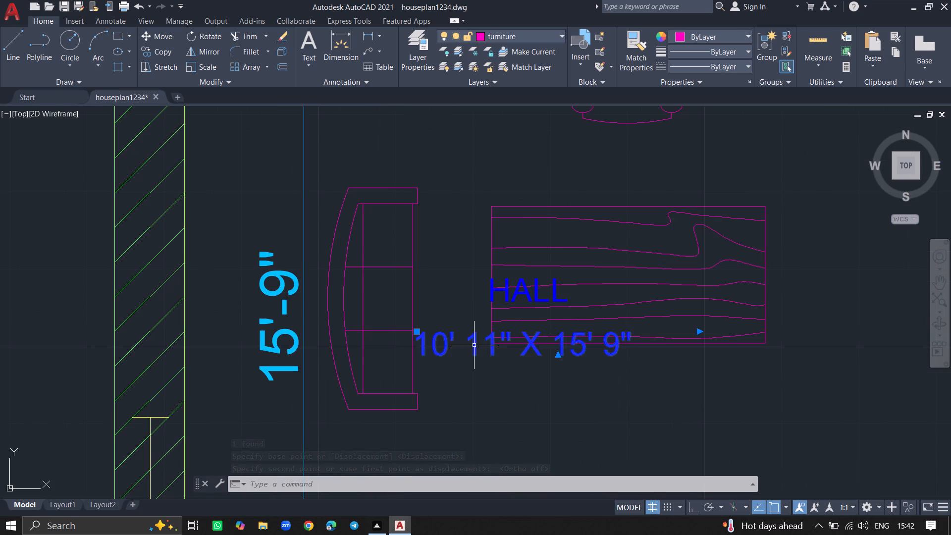
left_click(518, 292)
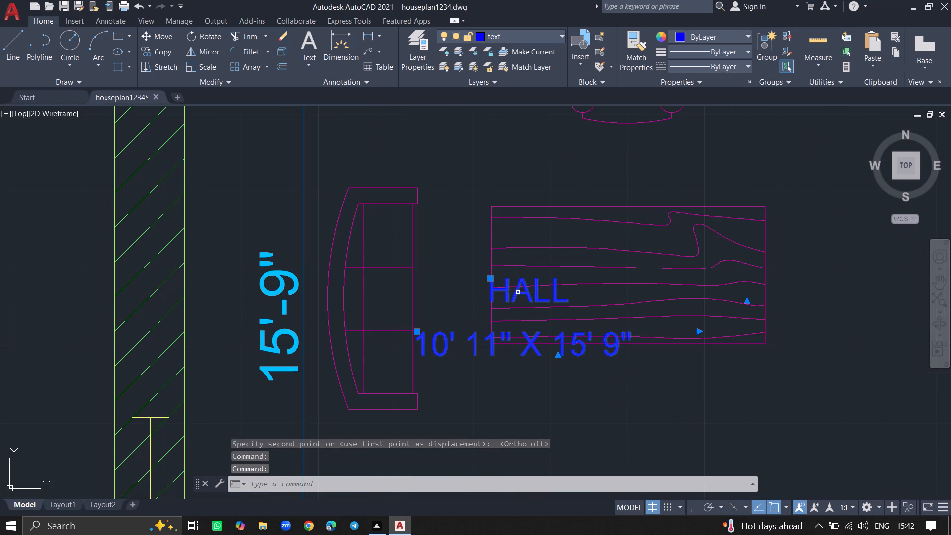
type("MO")
type("VE")
key("Return")
left_click(518, 292)
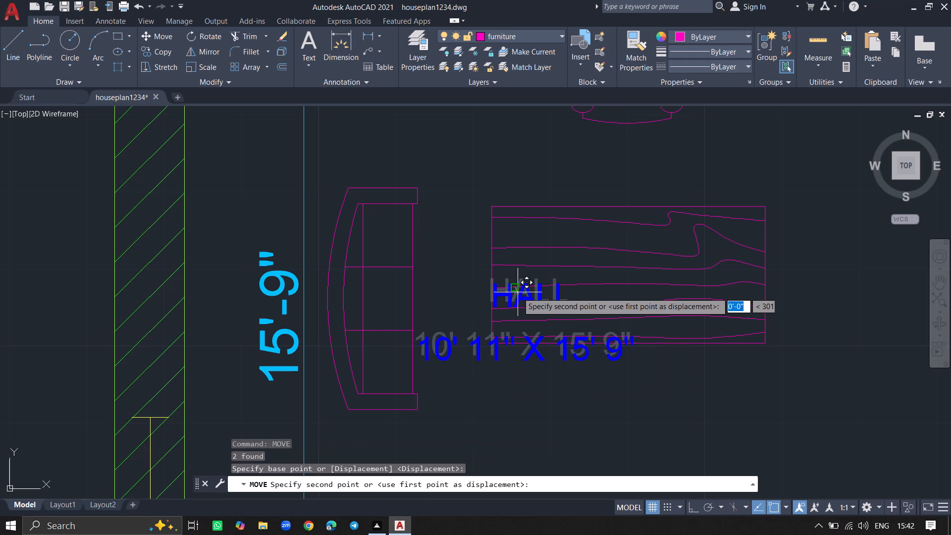
scroll(519, 199, "down", 4, "ctrl")
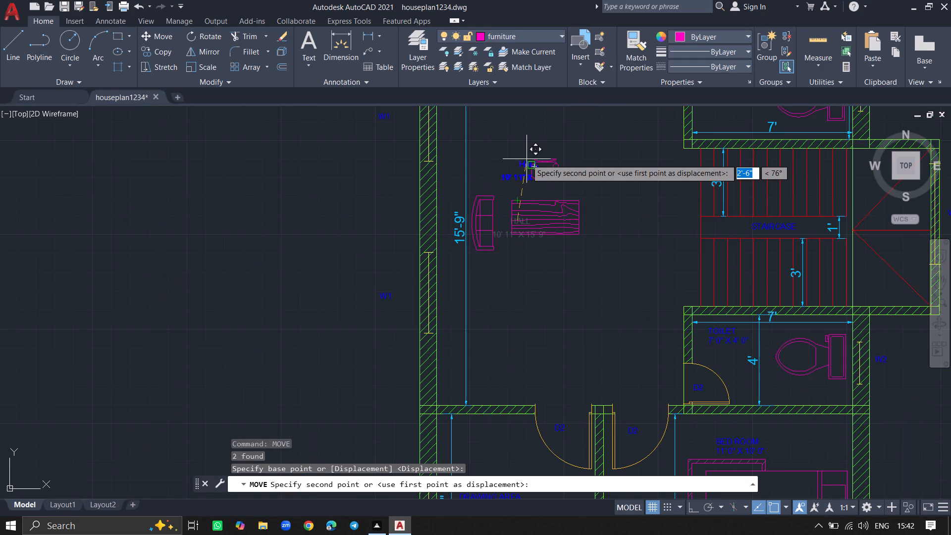
scroll(527, 159, "down", 1, "ctrl")
scroll(527, 130, "up", 3, "ctrl")
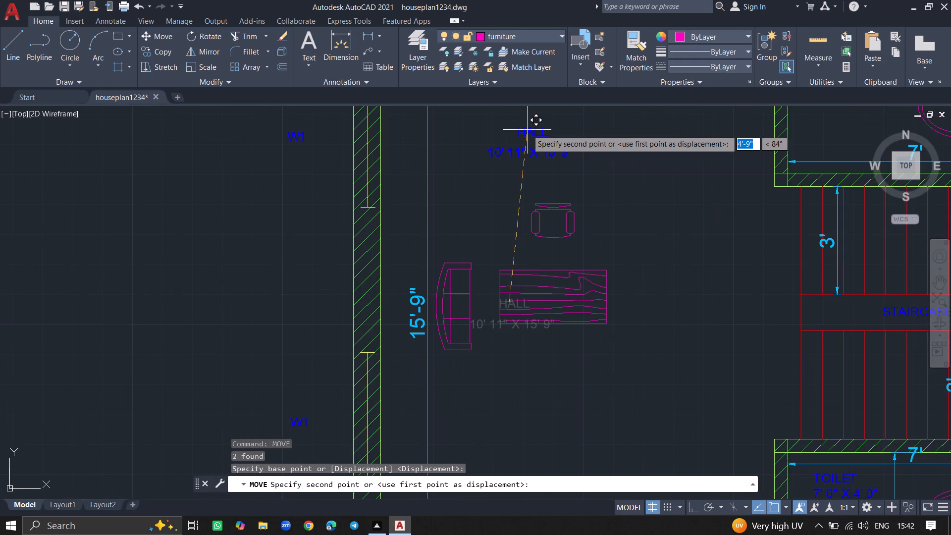
scroll(527, 130, "up", 2, "ctrl")
left_click(527, 130)
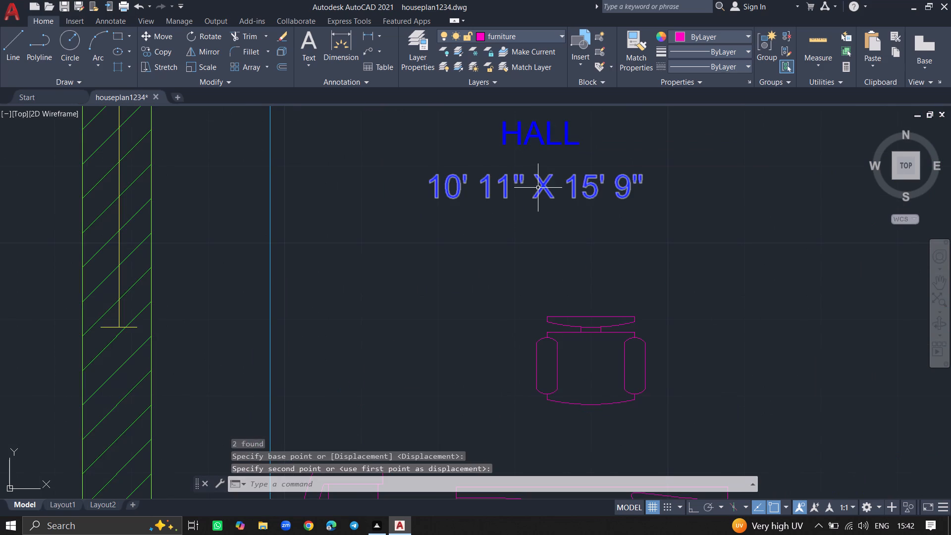
Insert a second Chair - Desk block from DesignCenter outside the hall's outer wall, and close the palette.
scroll(576, 312, "down", 2, "ctrl")
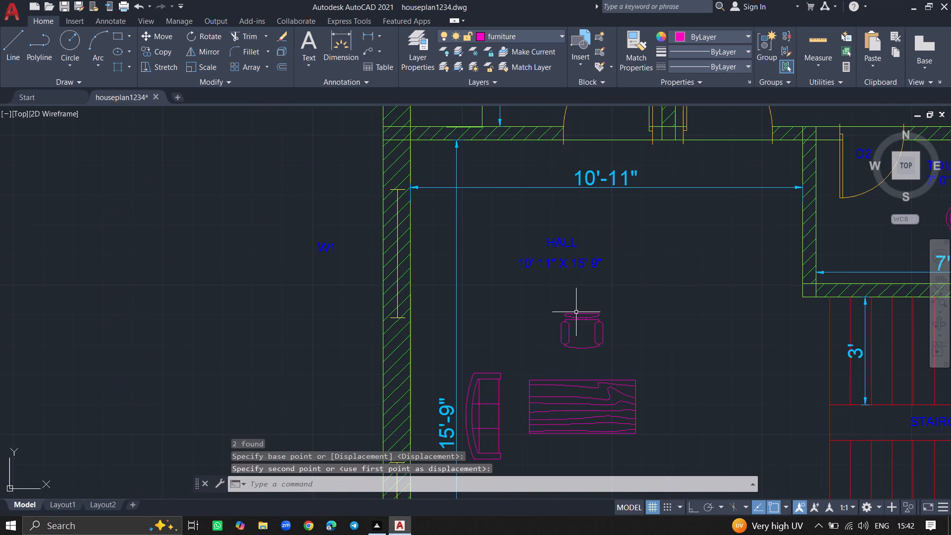
scroll(552, 409, "down", 1, "ctrl")
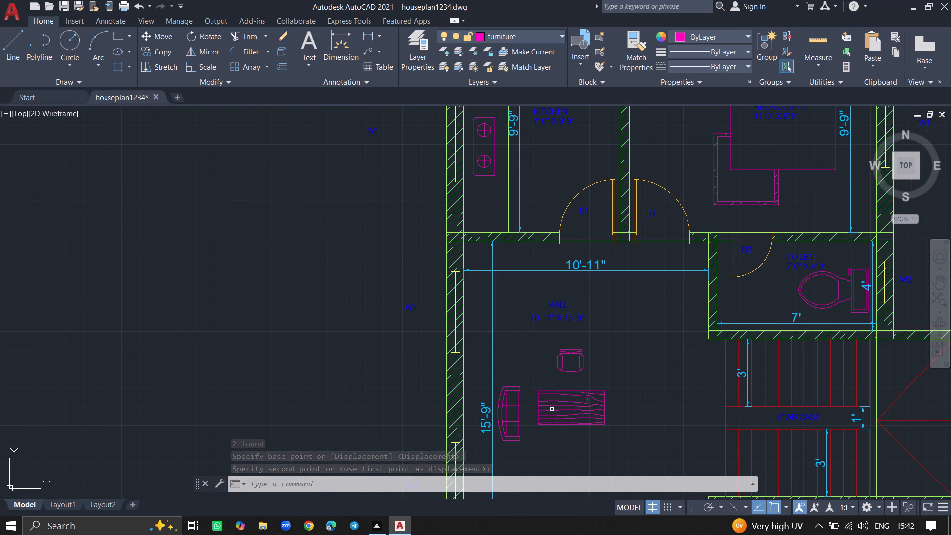
scroll(552, 439, "down", 2, "ctrl")
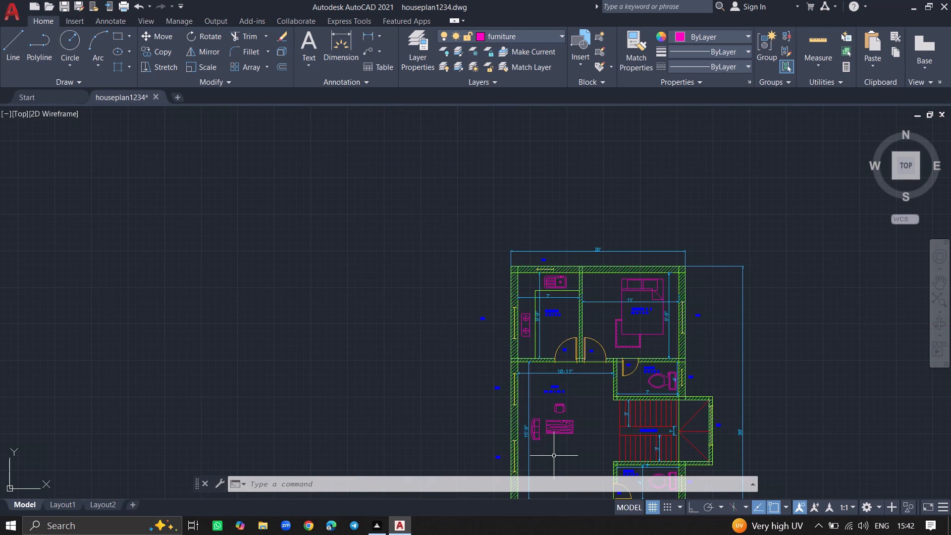
scroll(554, 456, "up", 3, "ctrl")
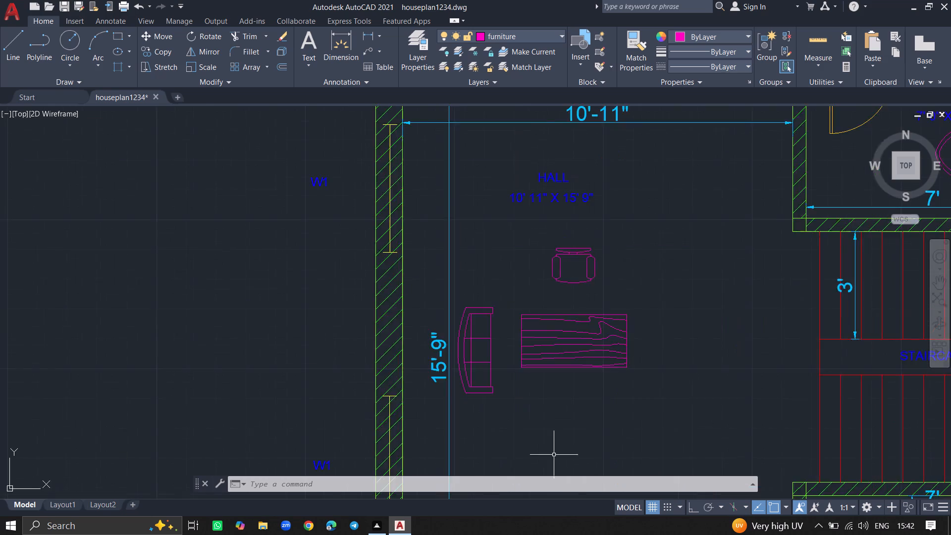
key("ctrl+2")
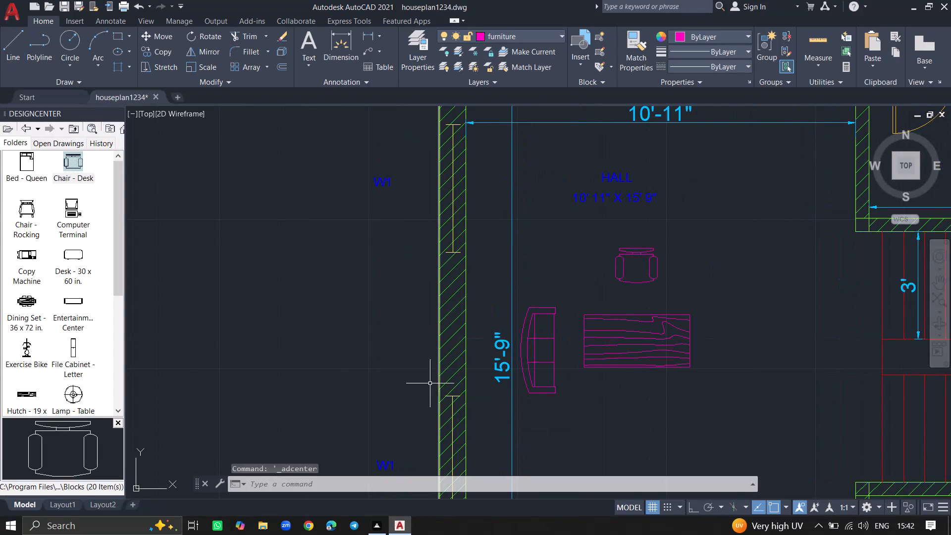
left_click(79, 169)
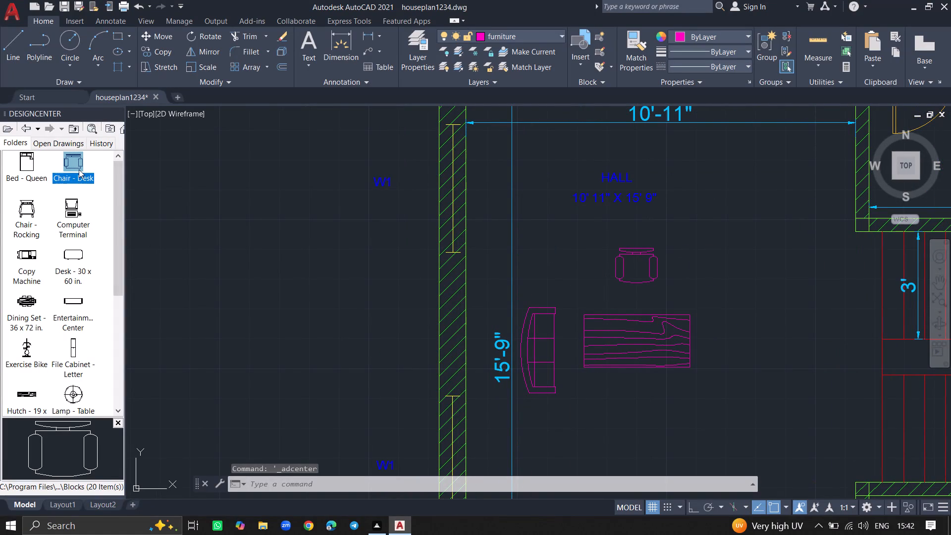
left_click_drag(79, 169, 256, 212)
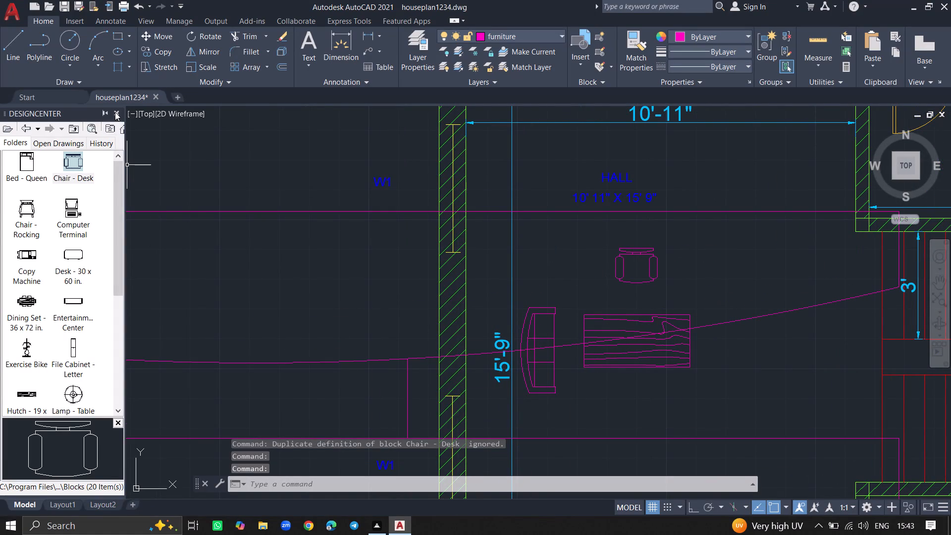
left_click(115, 112)
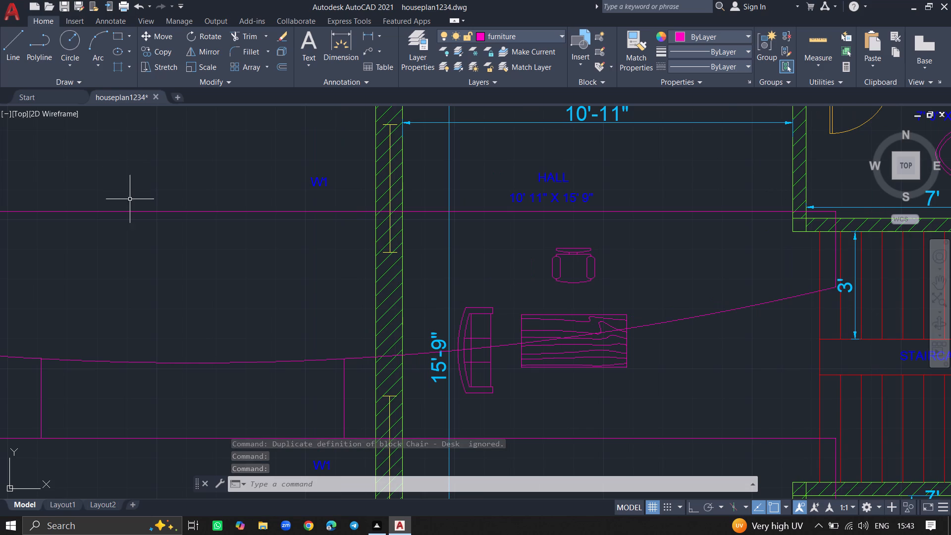
Scale the oversized new desk chair down freehand to slightly smaller than the chair already in the hall.
left_click(128, 211)
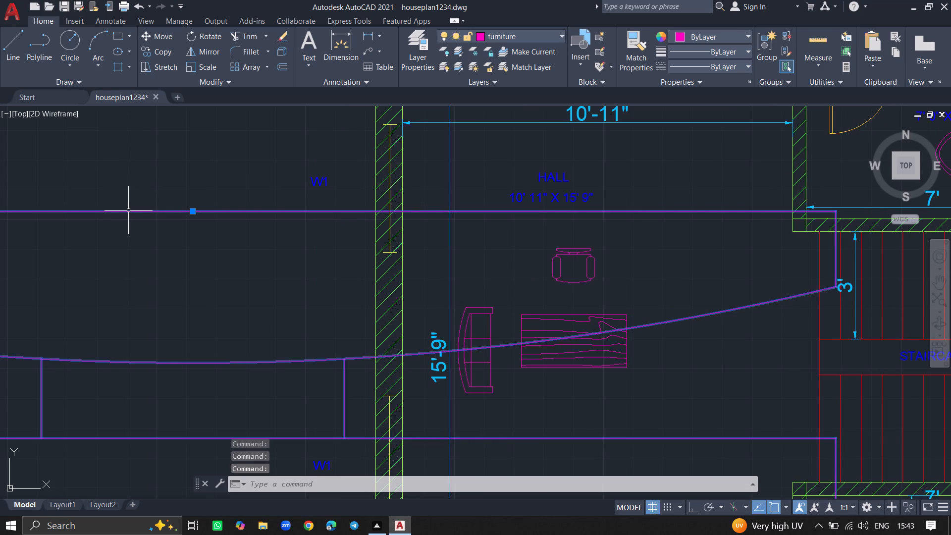
type("SC")
key("Return")
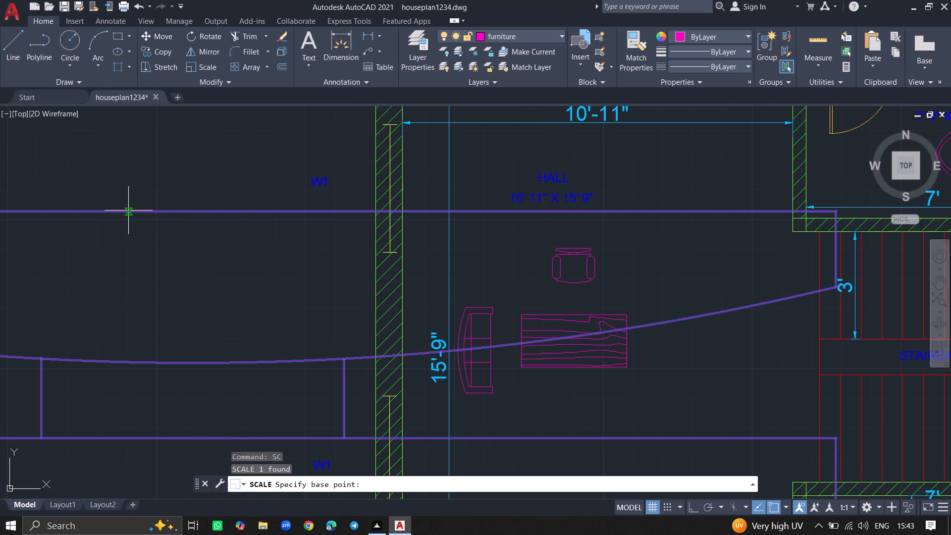
left_click(128, 211)
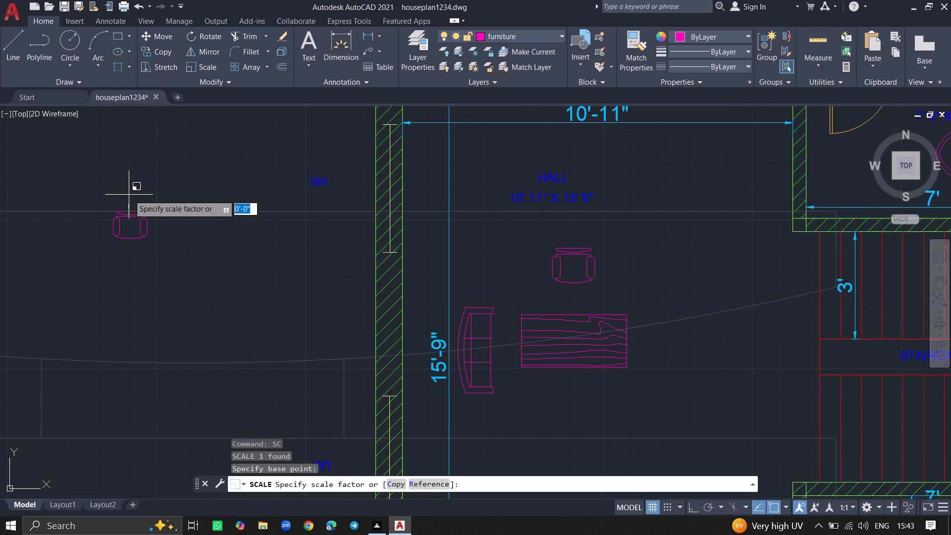
left_click(129, 194)
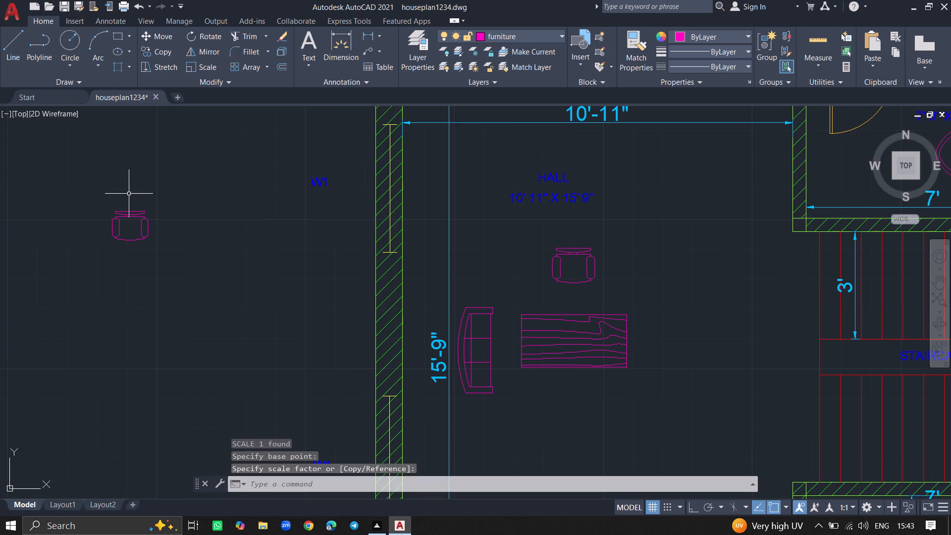
Rotate the new desk chair 180° about its backrest so that it faces north.
left_click(129, 215)
type("ROTATE")
key("Return")
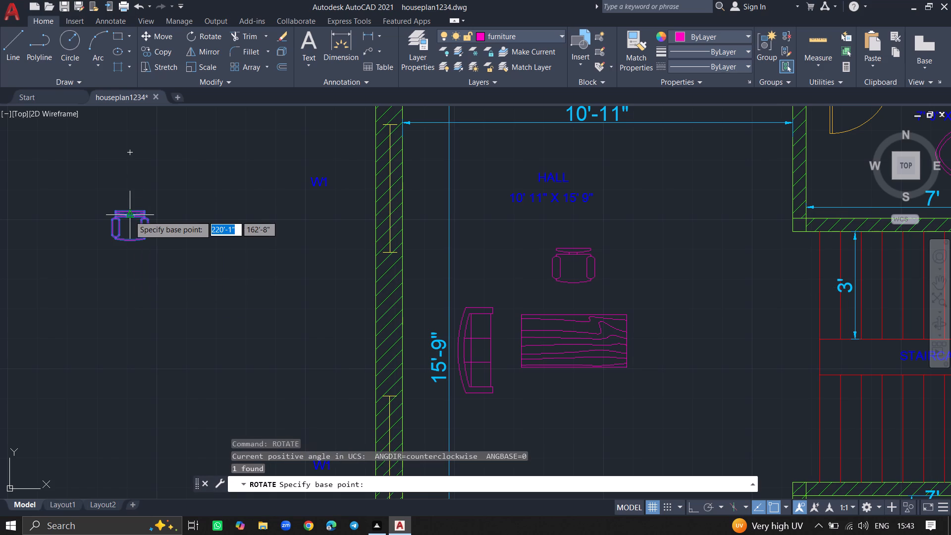
left_click(129, 215)
left_click(129, 215)
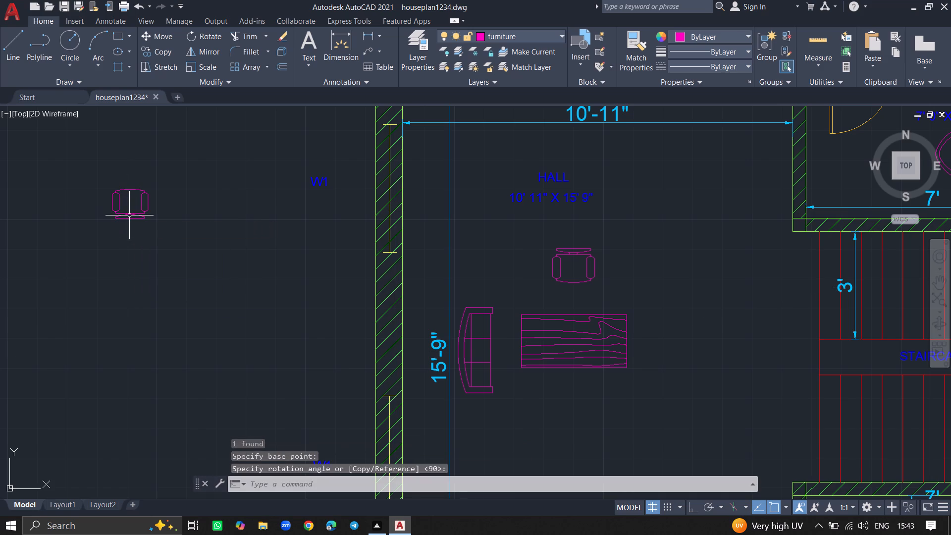
Move the new desk chair at about 335° into the hall, just south of the woodgrain table and facing it.
left_click(129, 215)
type("MOVE")
key("Return")
left_click(129, 215)
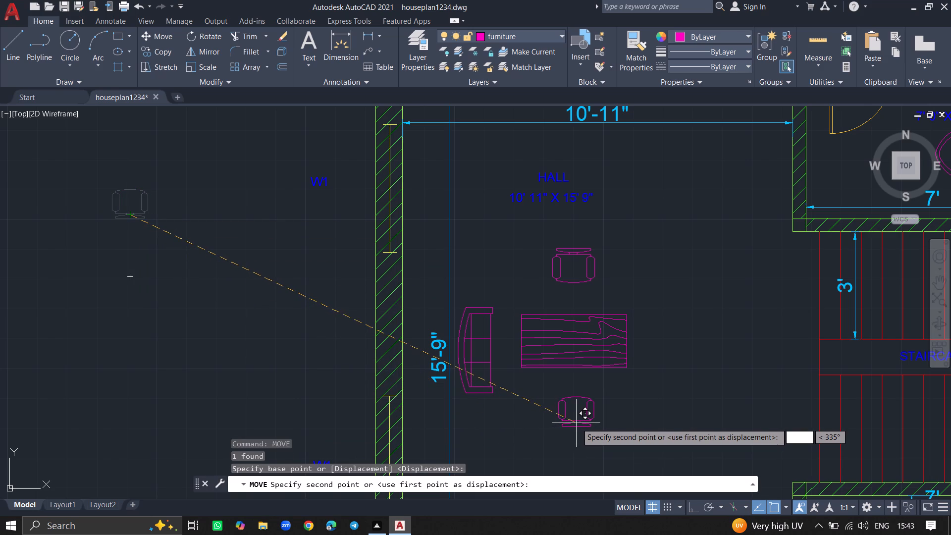
left_click(577, 423)
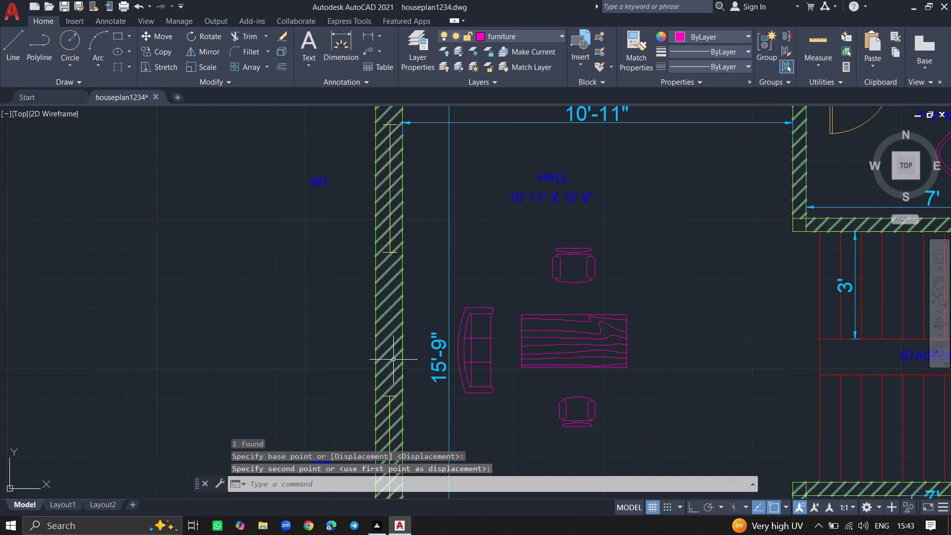
Save the drawing.
key("ctrl+s")
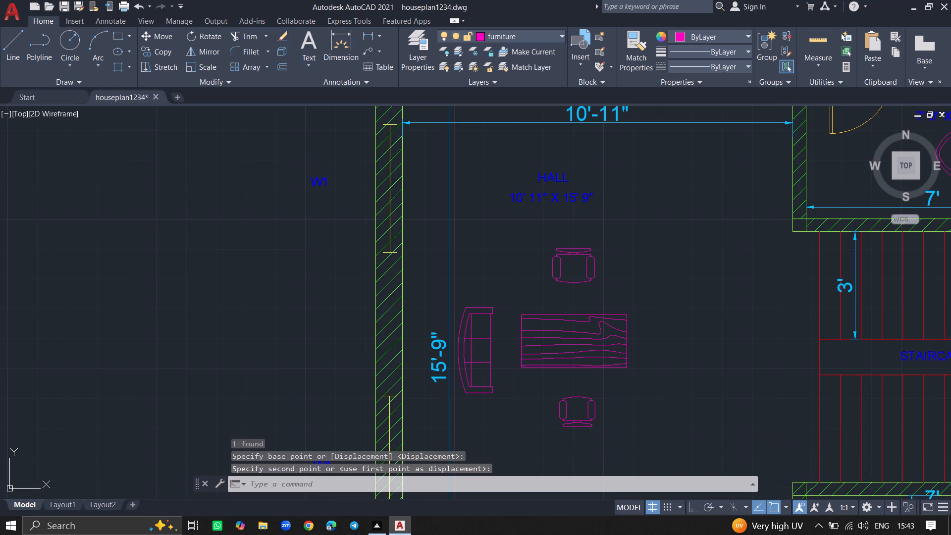
key("ctrl+s")
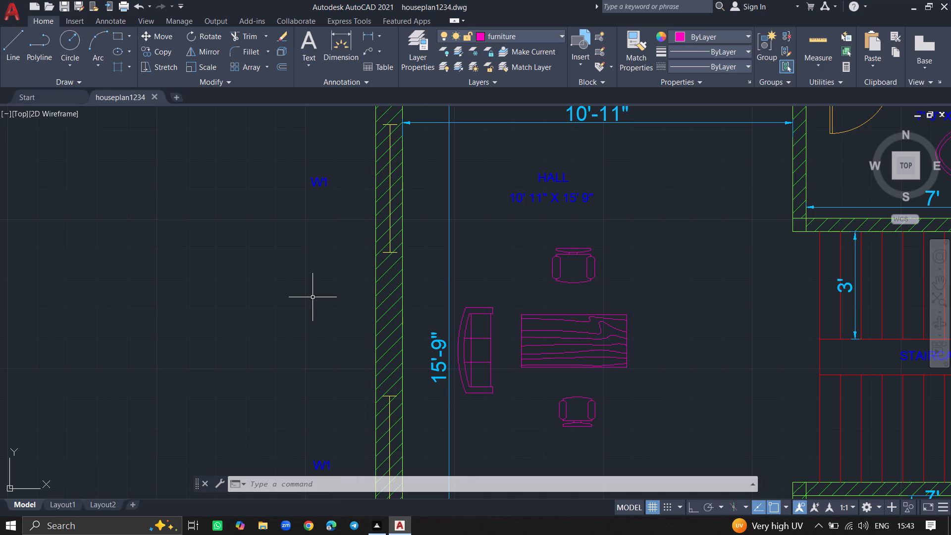
Check the plan in Layout2, and erase the stray magenta furniture block far west of the house in model space.
left_click(25, 503)
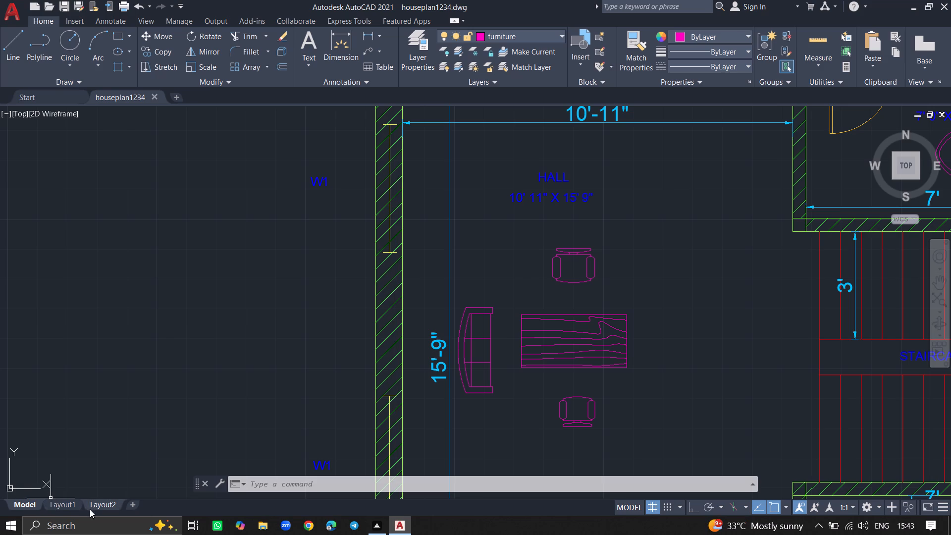
left_click(96, 504)
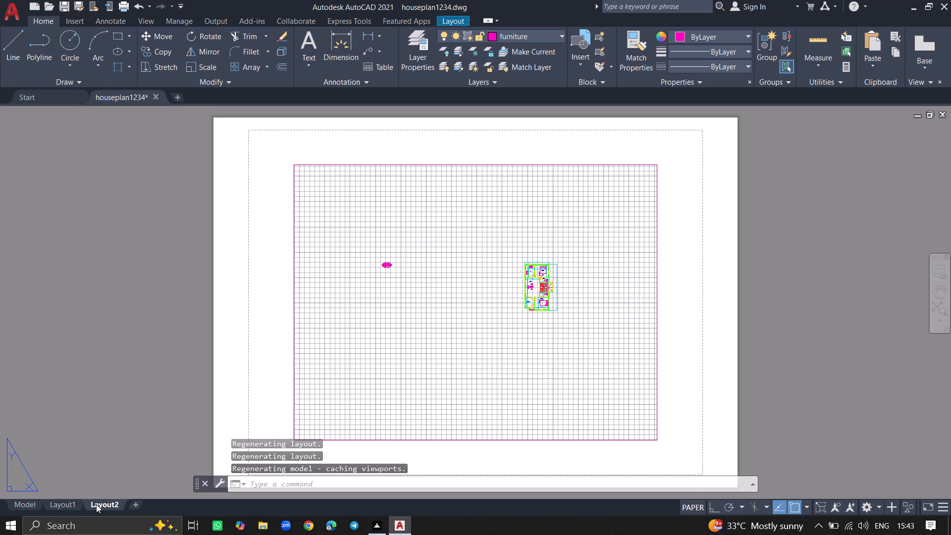
left_click(20, 504)
scroll(98, 407, "down", 4, "ctrl")
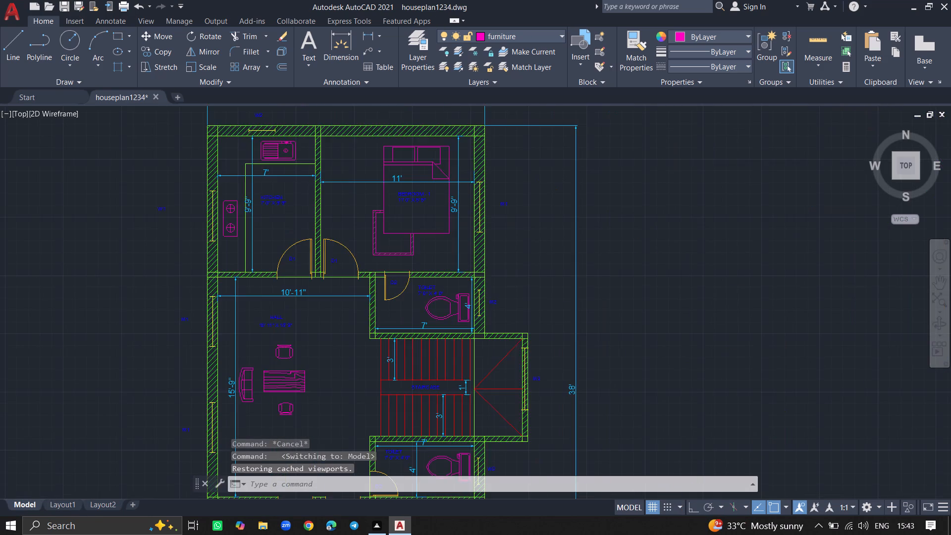
scroll(46, 357, "down", 9, "ctrl")
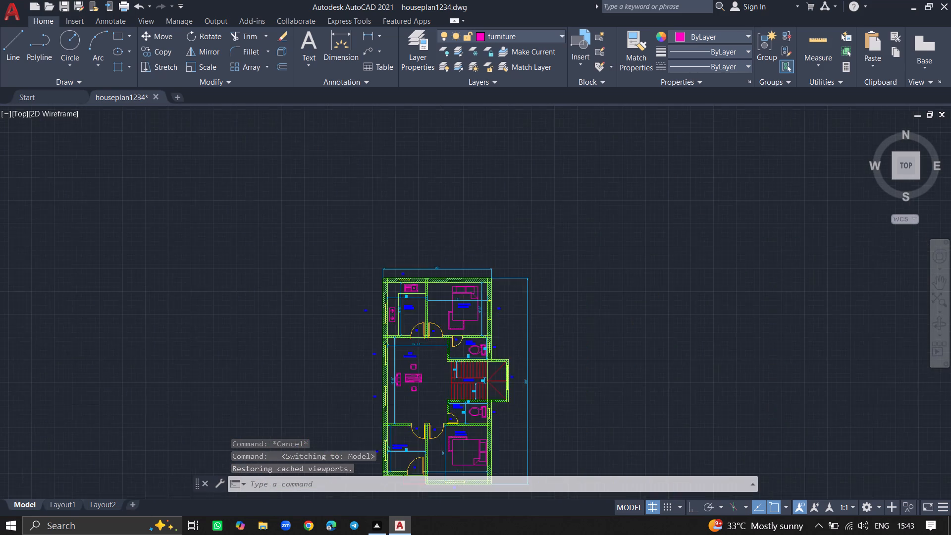
scroll(46, 357, "down", 5, "ctrl")
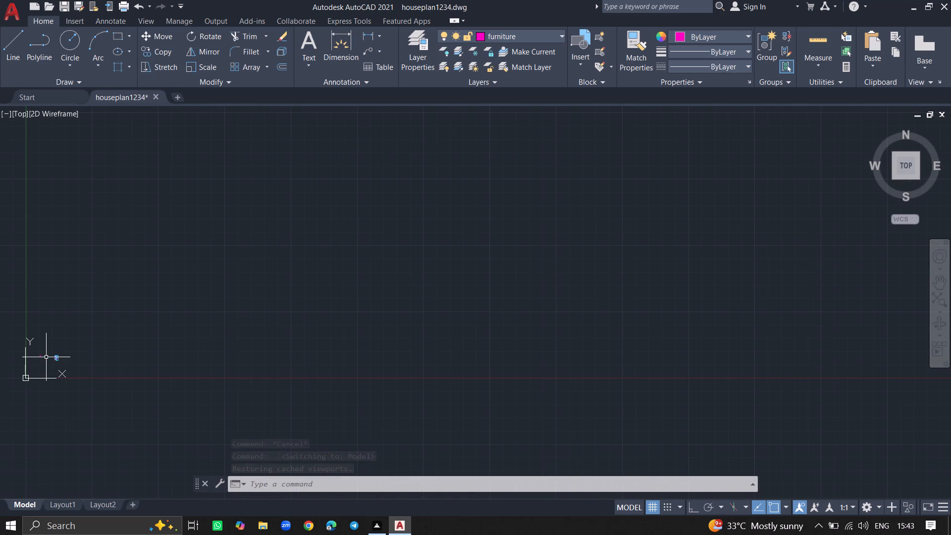
scroll(35, 356, "up", 5, "ctrl")
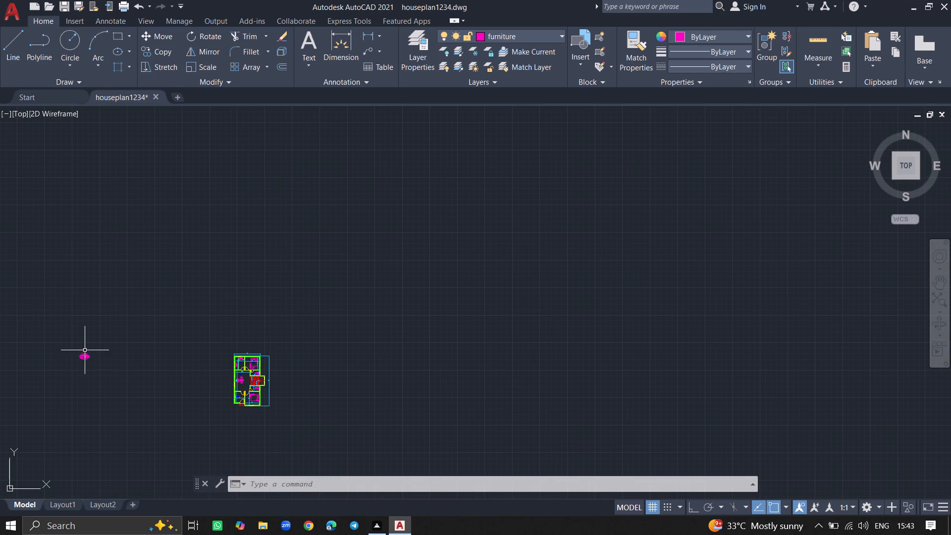
left_click(85, 358)
key("Delete")
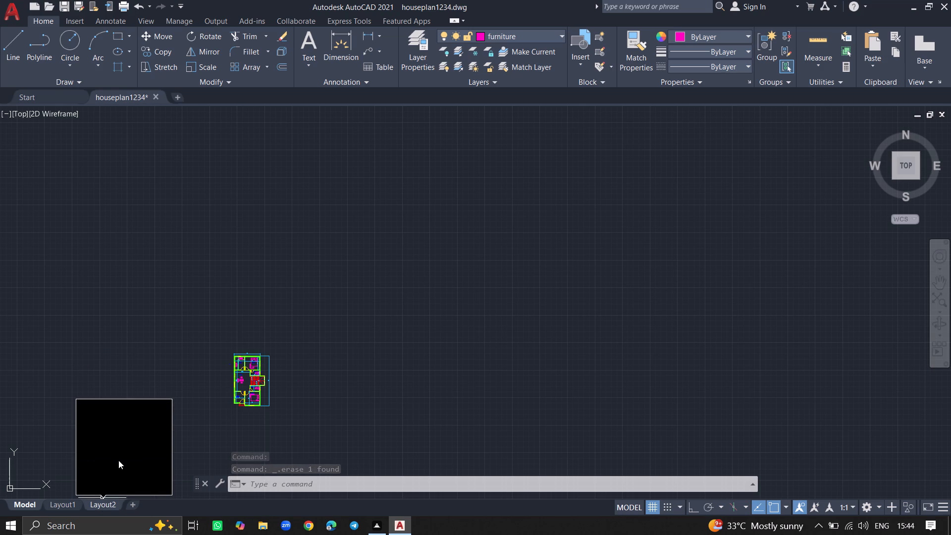
Save the drawing.
key("ctrl+s")
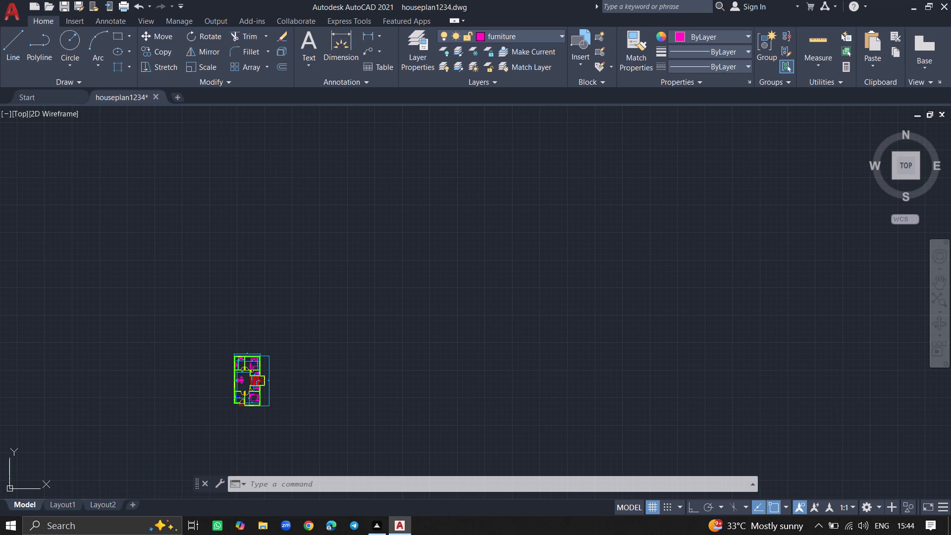
Zoom model space to the drawing extents and switch to Layout2.
key("z")
key("Return")
key("e")
key("Return")
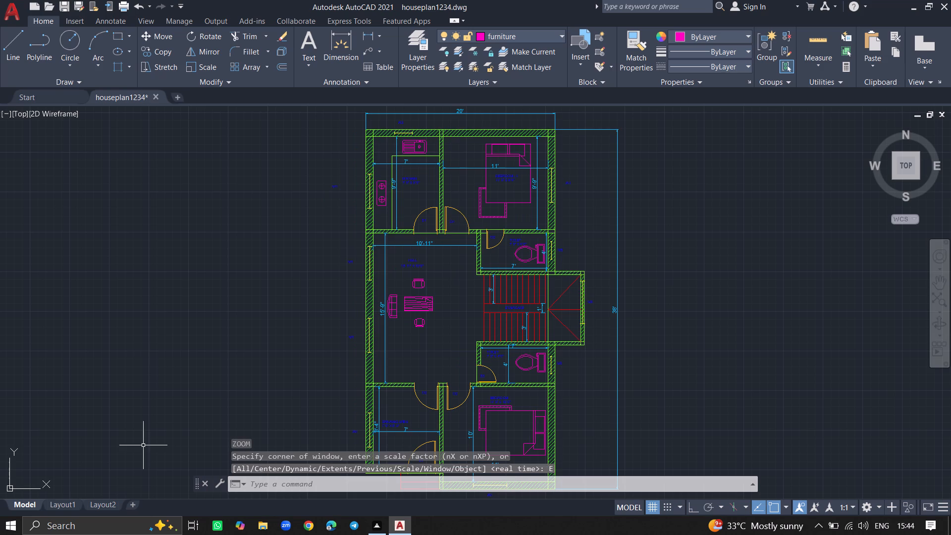
left_click(110, 503)
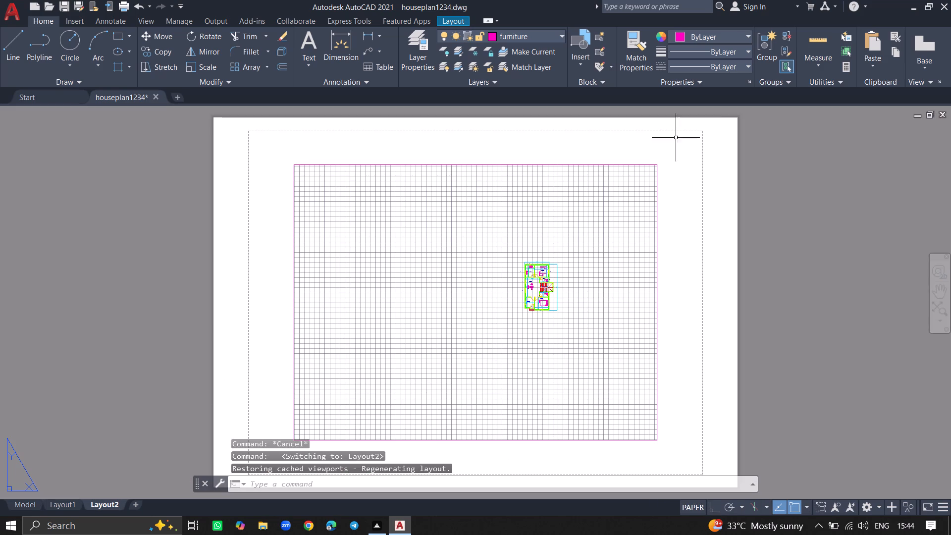
Erase the existing viewport from the Layout2 sheet.
left_click(699, 132)
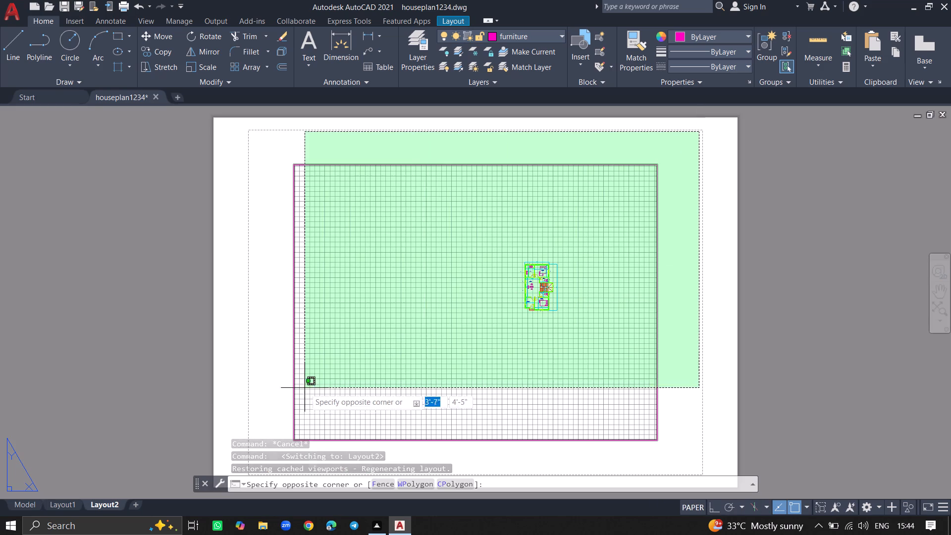
left_click(226, 451)
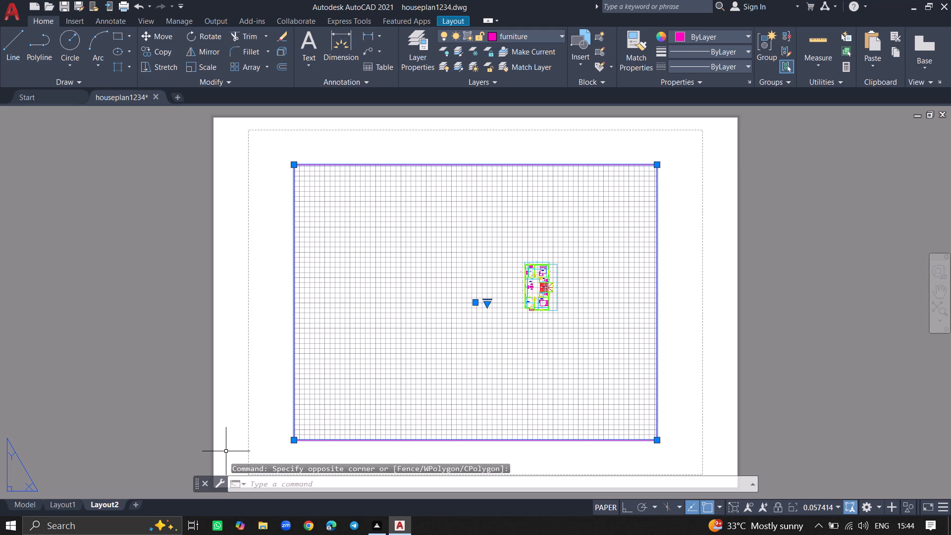
key("Delete")
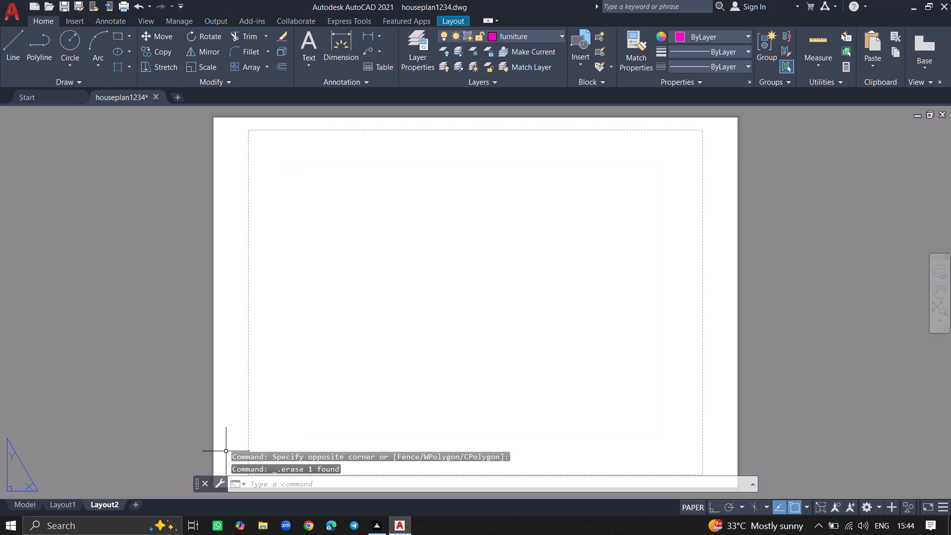
Modify the Layout2 page setup to use the DWG To PDF.pc3 plotter.
right_click(114, 505)
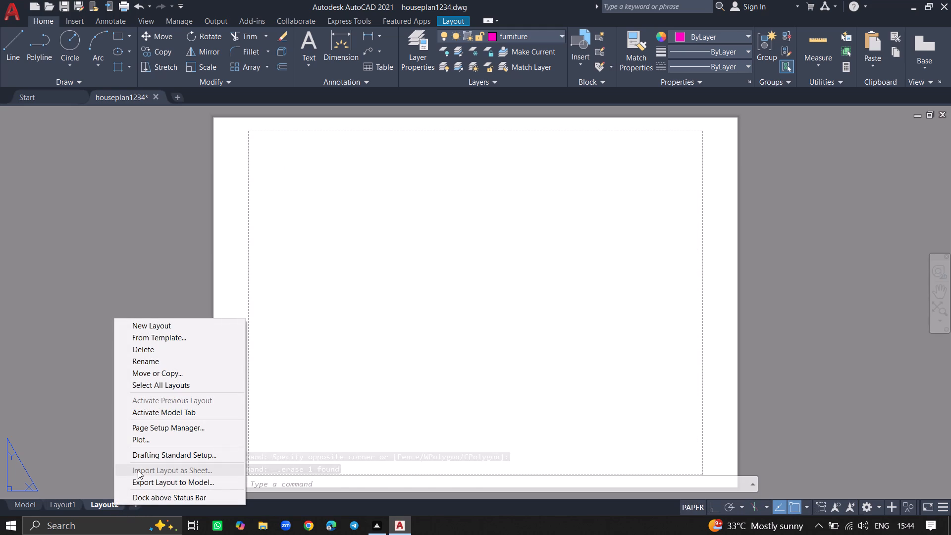
left_click(171, 428)
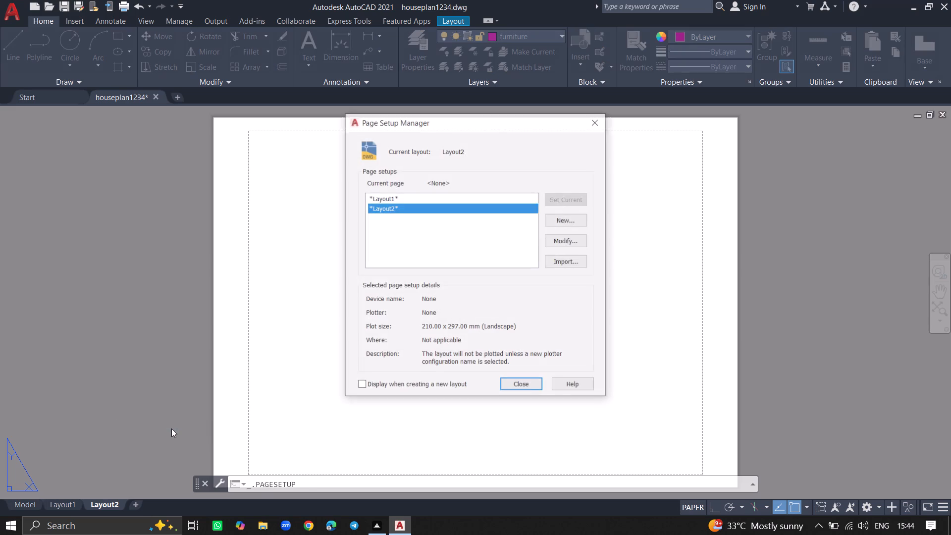
left_click(563, 237)
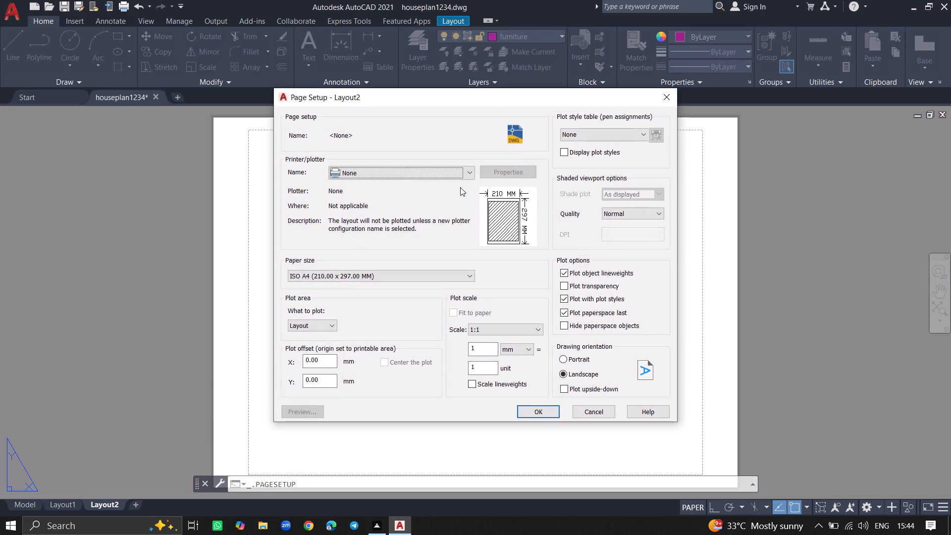
left_click(460, 172)
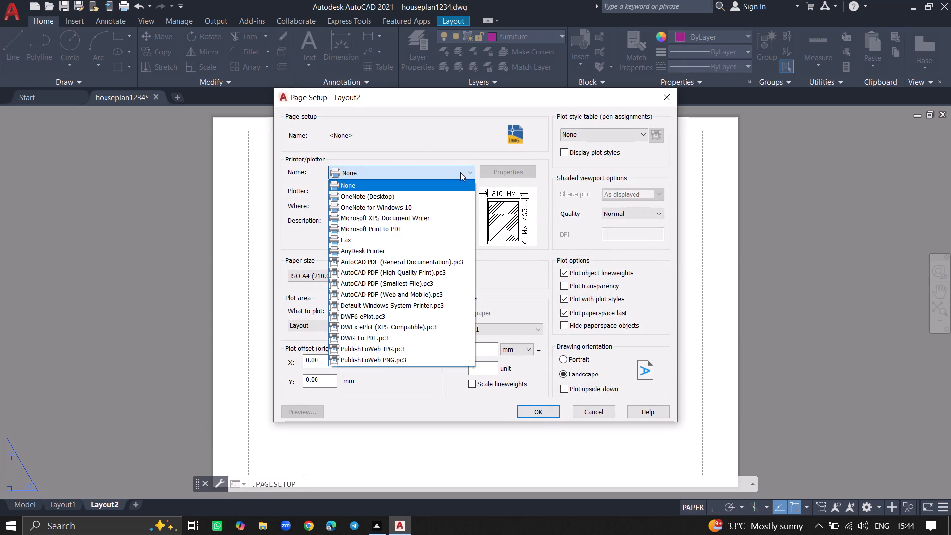
left_click(446, 333)
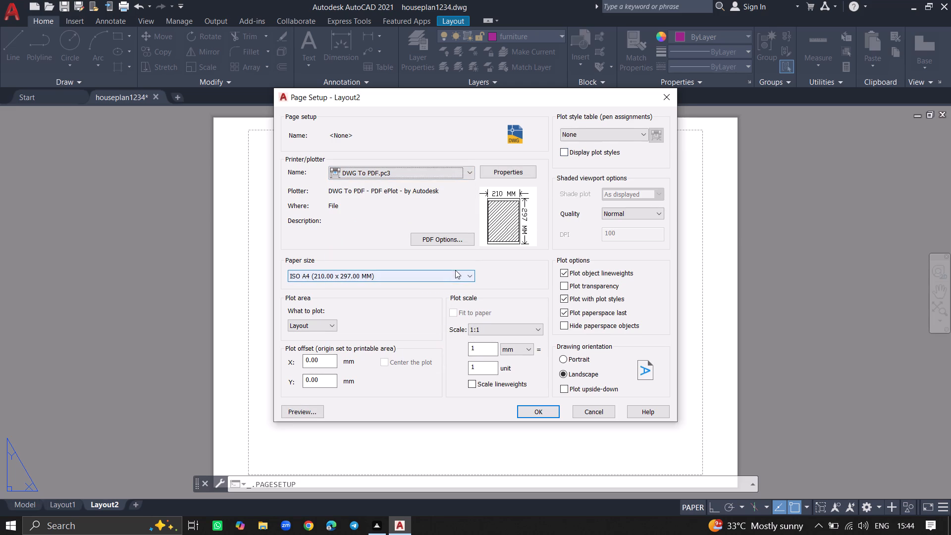
left_click(630, 132)
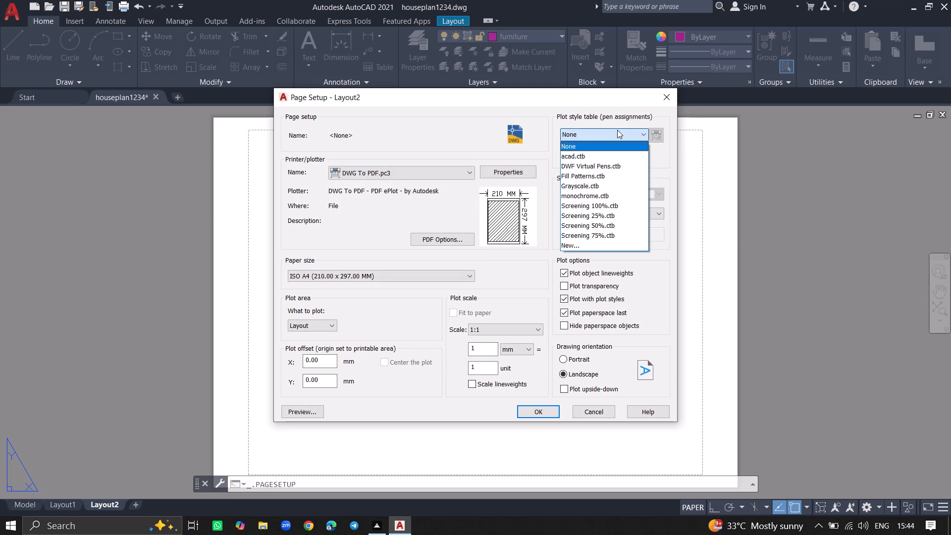
left_click(617, 130)
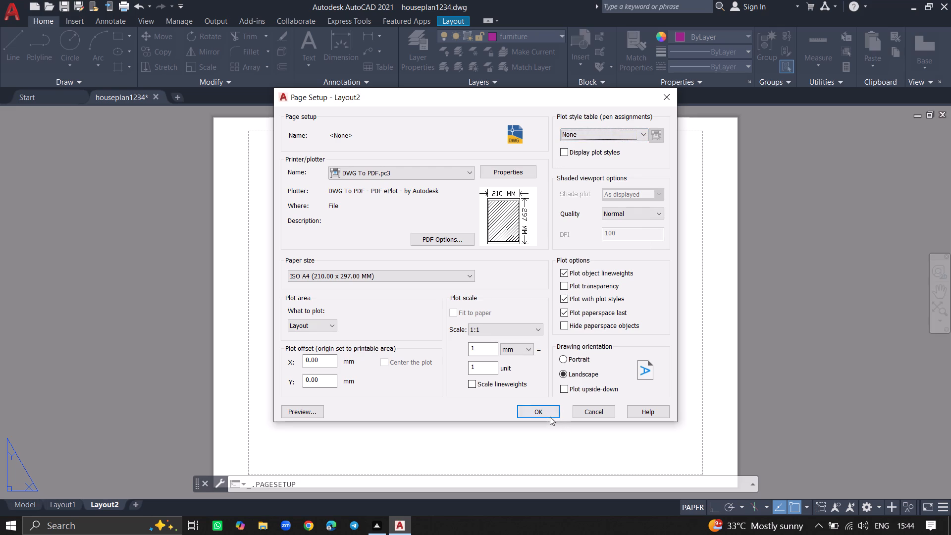
left_click(548, 414)
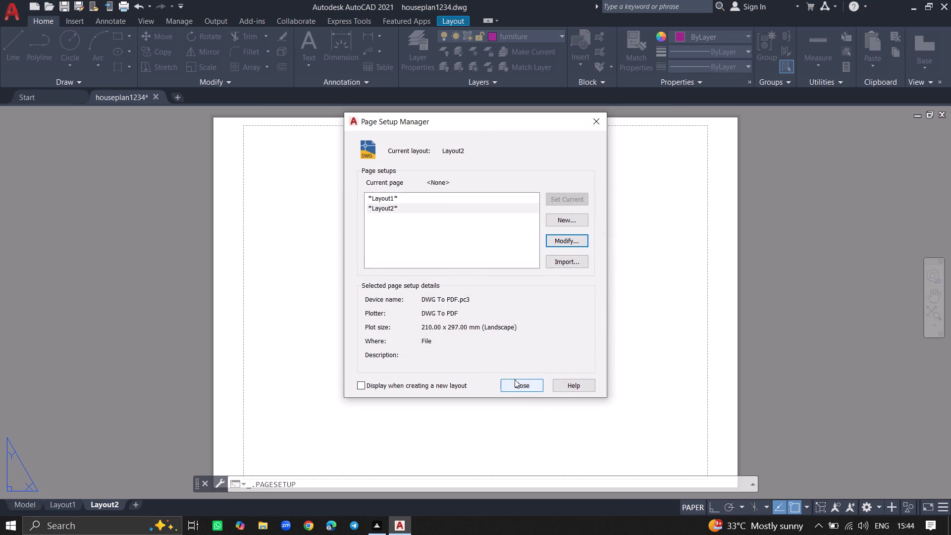
left_click(516, 383)
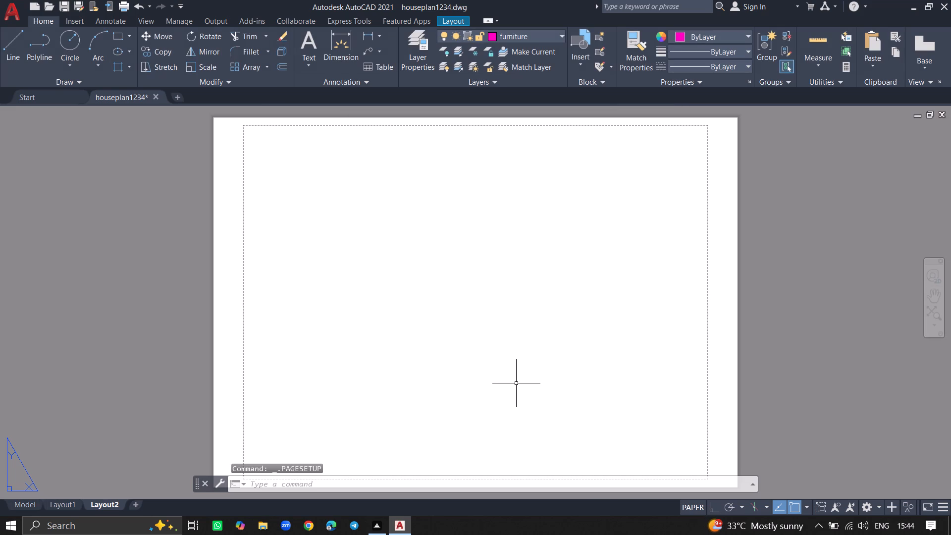
Create a rectangular viewport with MVIEW that nearly fills the Layout2 sheet.
type("MVIEW")
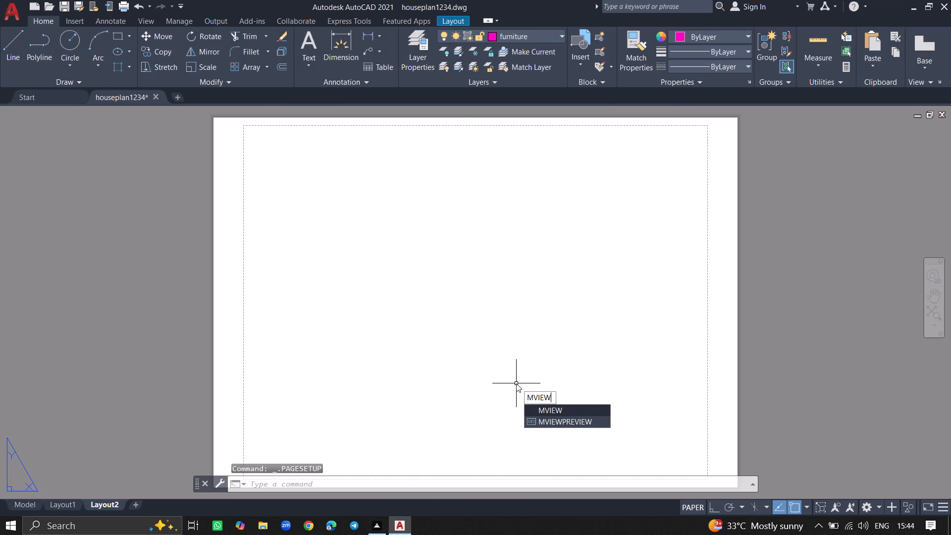
key("Return")
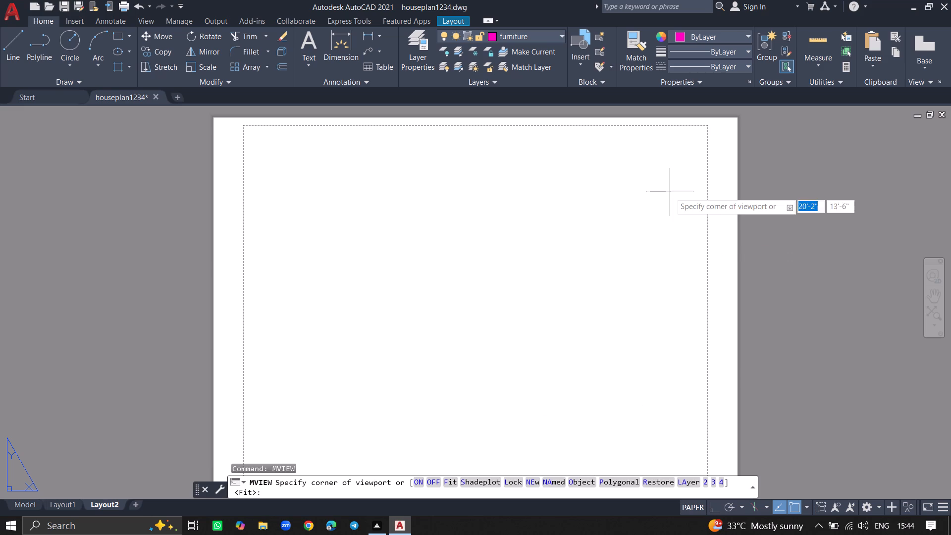
left_click(706, 128)
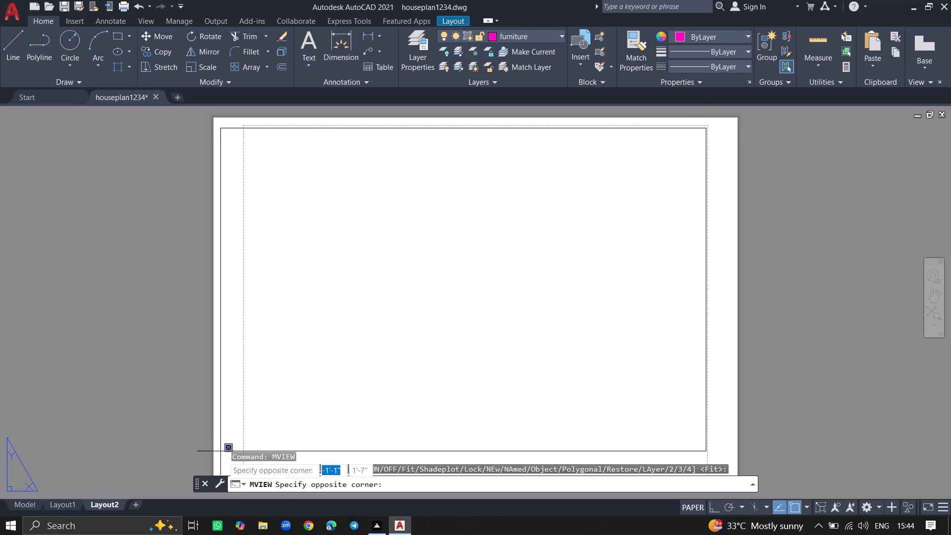
left_click(221, 471)
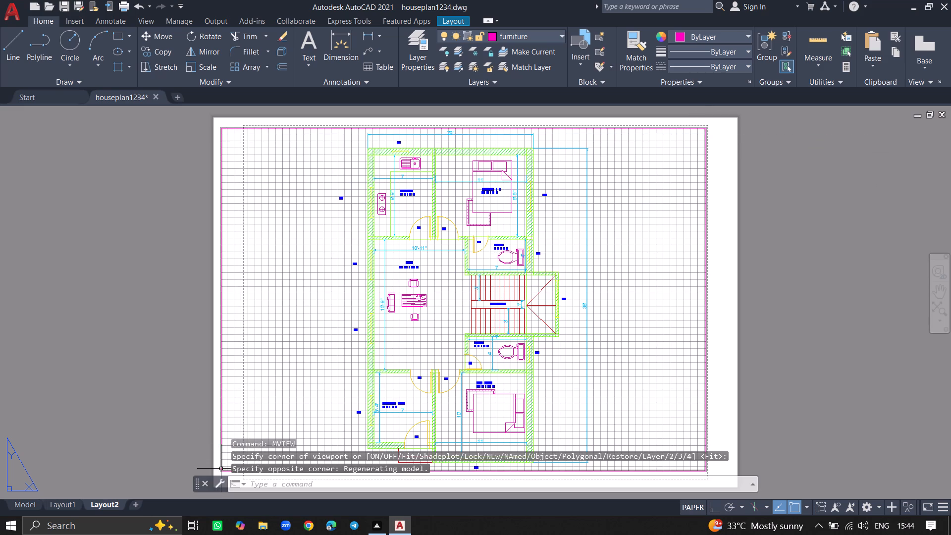
Activate model space inside the new viewport and turn its grid off.
double_click(255, 389)
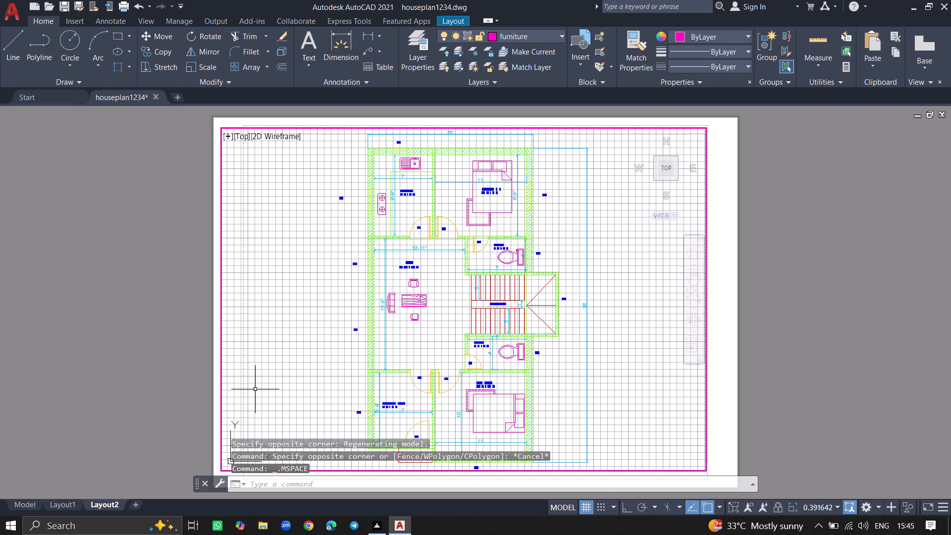
key("F7")
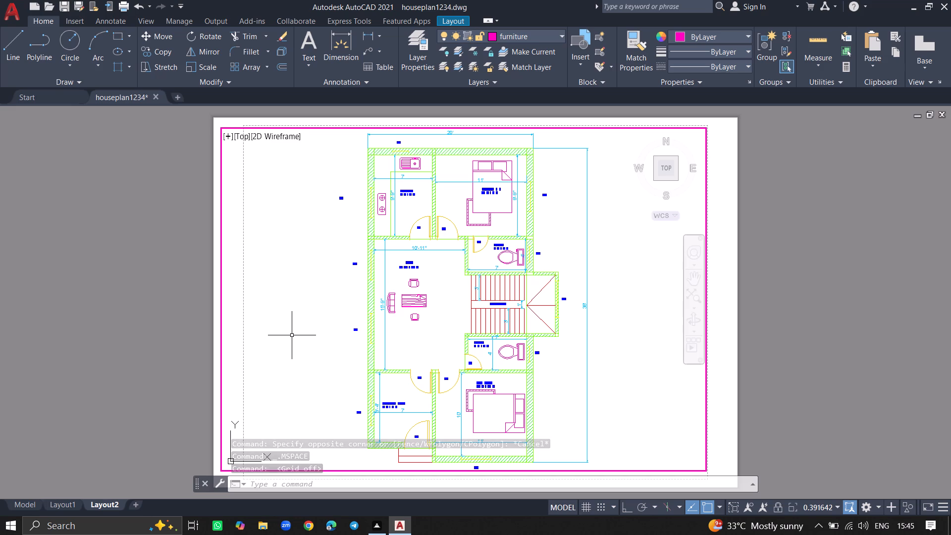
Start a single-sheet plot of Layout2 and examine the house plan in the plot preview.
key("ctrl+p")
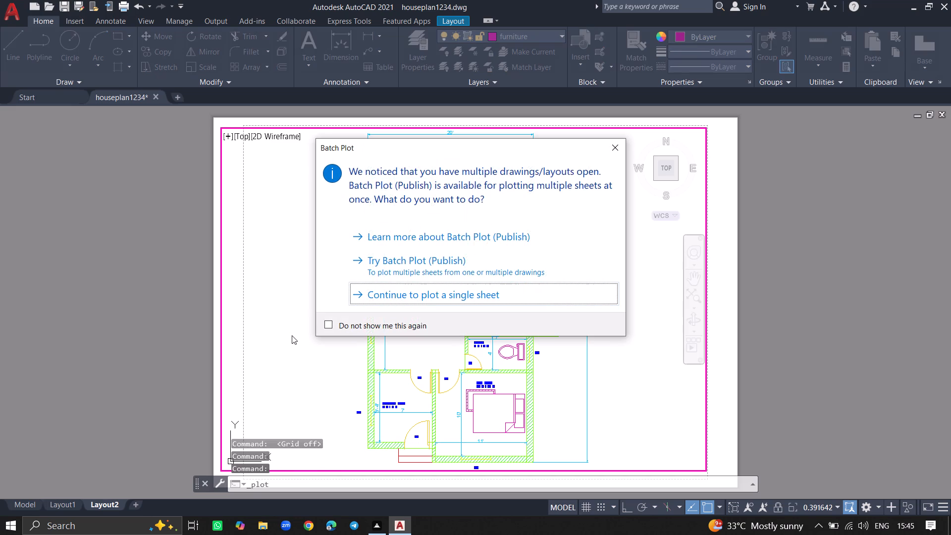
left_click(383, 294)
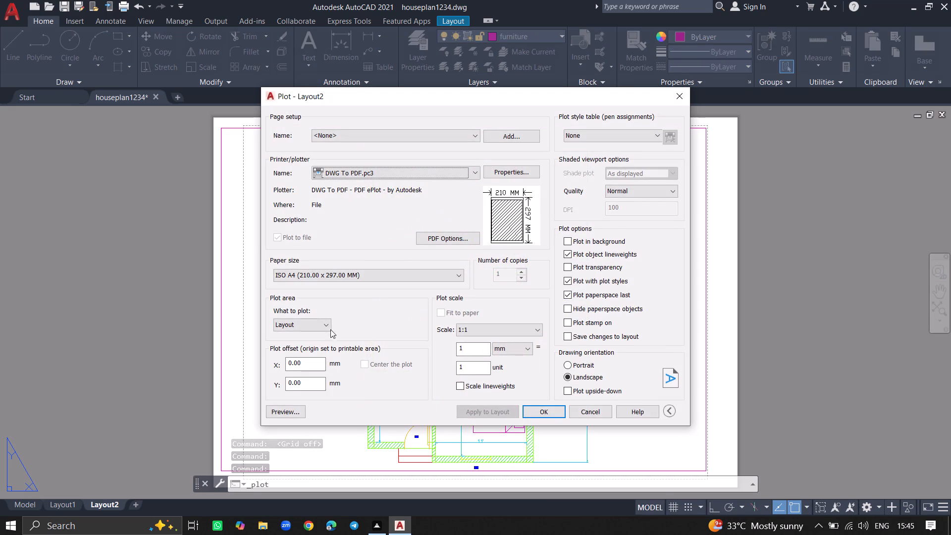
left_click(284, 415)
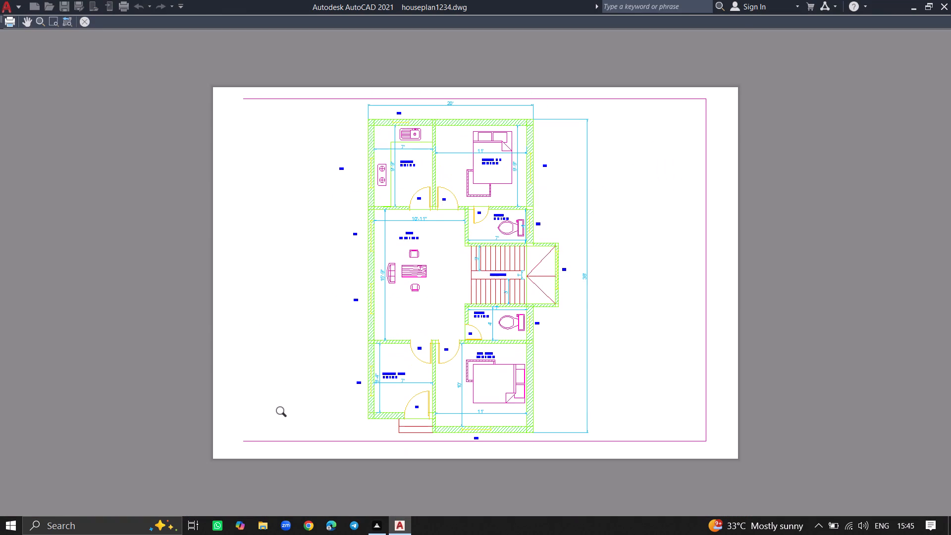
scroll(406, 321, "up", 7, "ctrl")
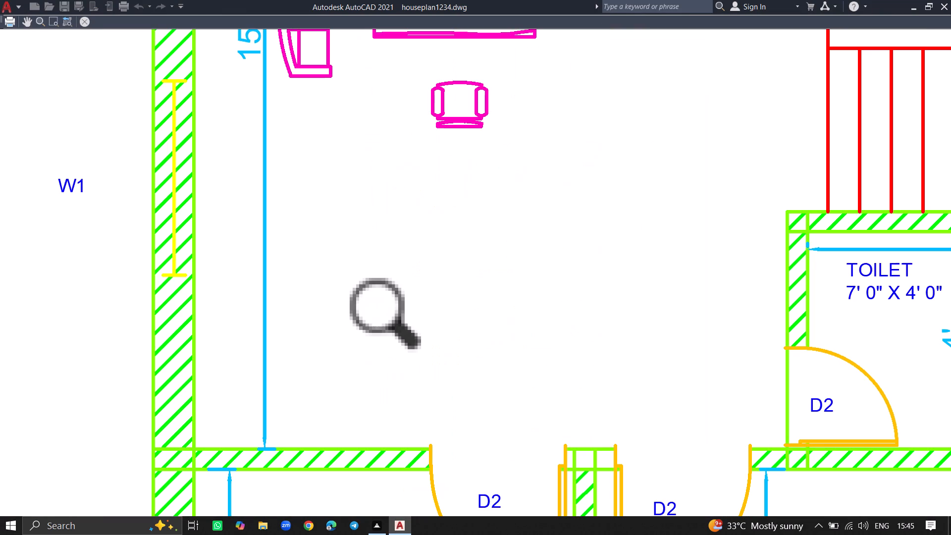
scroll(453, 305, "down", 7, "ctrl")
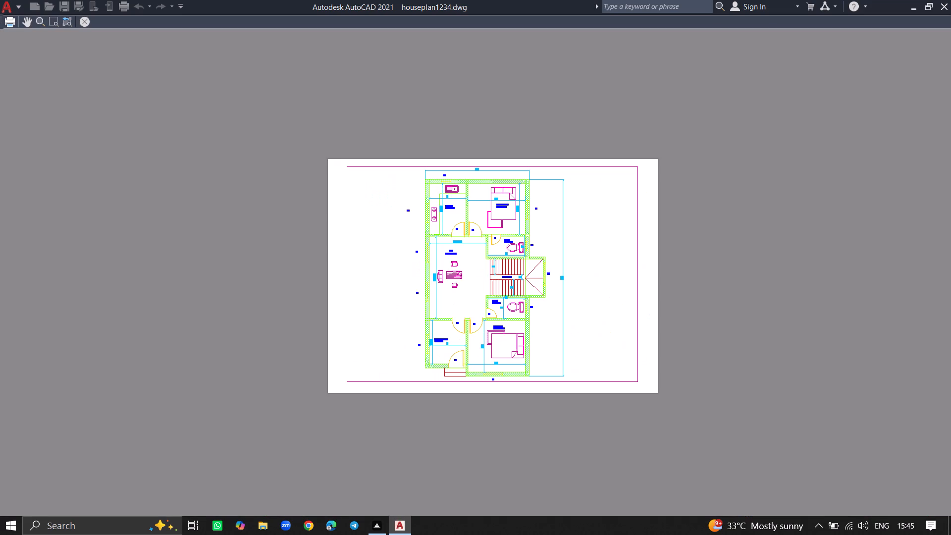
scroll(505, 275, "up", 2, "ctrl")
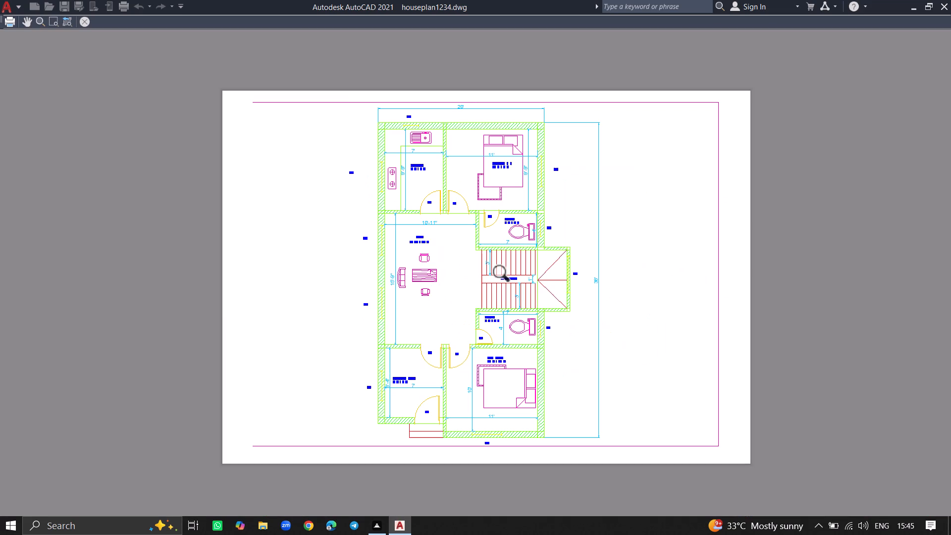
scroll(505, 275, "down", 2, "ctrl")
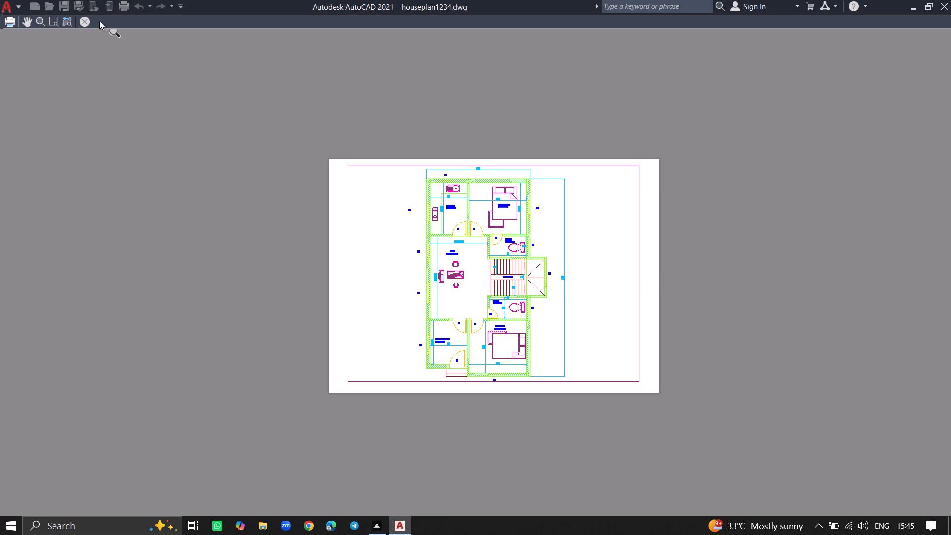
left_click(85, 20)
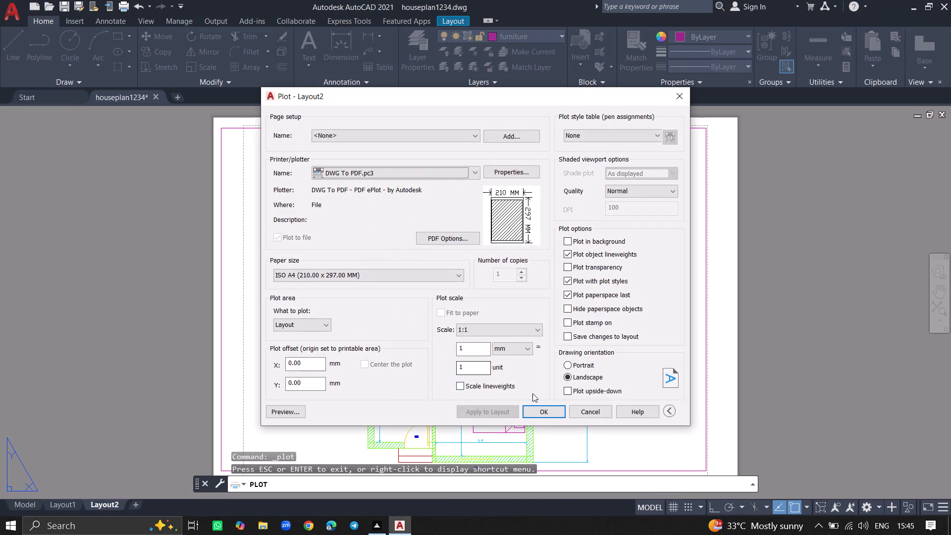
Plot Layout2 to the Desktop as houseplan1234-Layout2.pdf and close the resulting PDF's viewer window.
left_click(542, 413)
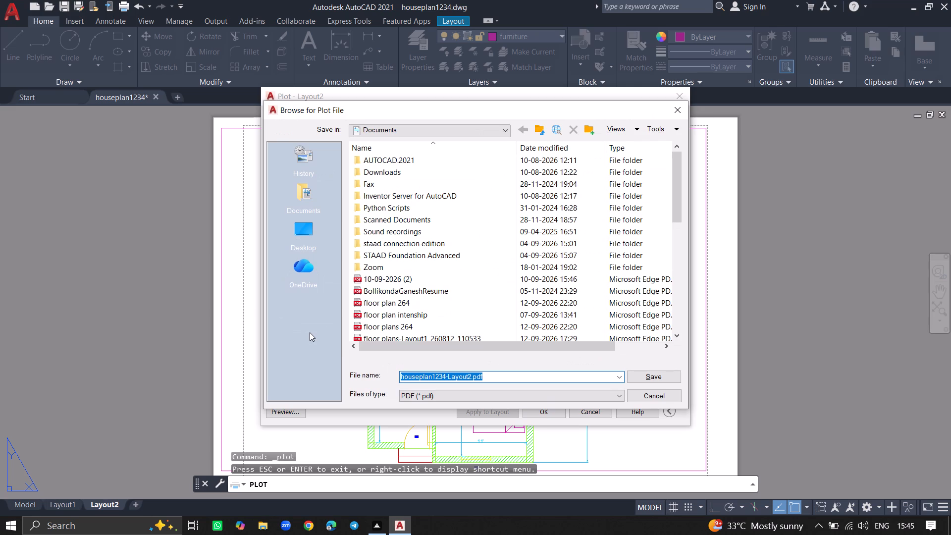
left_click(299, 234)
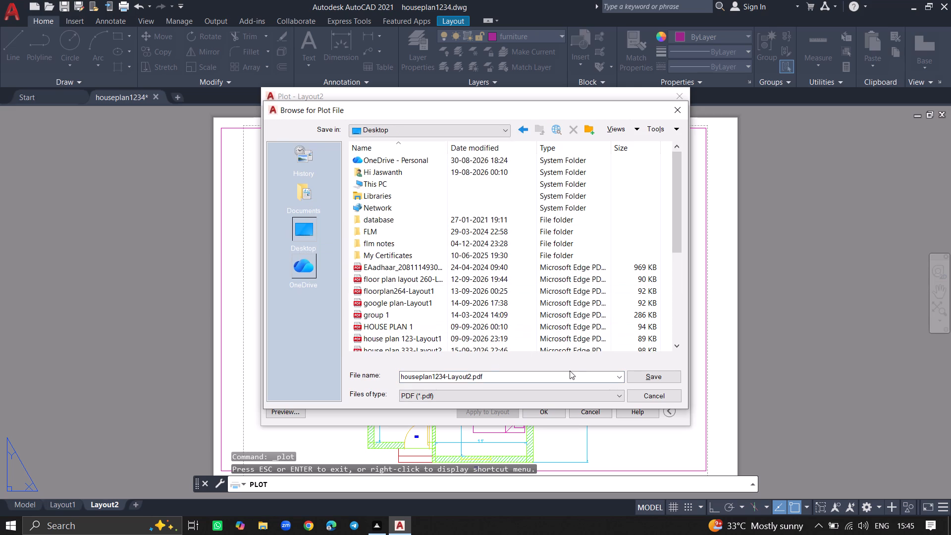
left_click(652, 376)
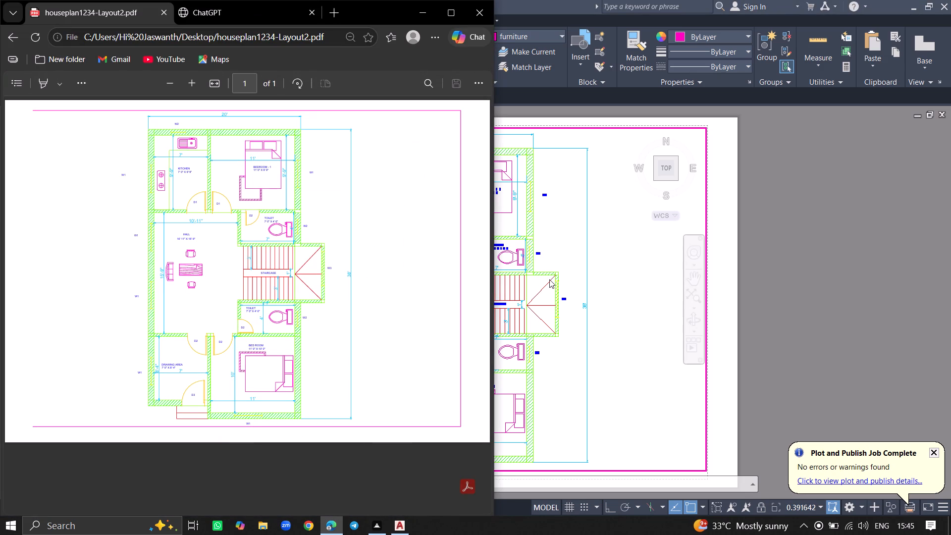
left_click(476, 6)
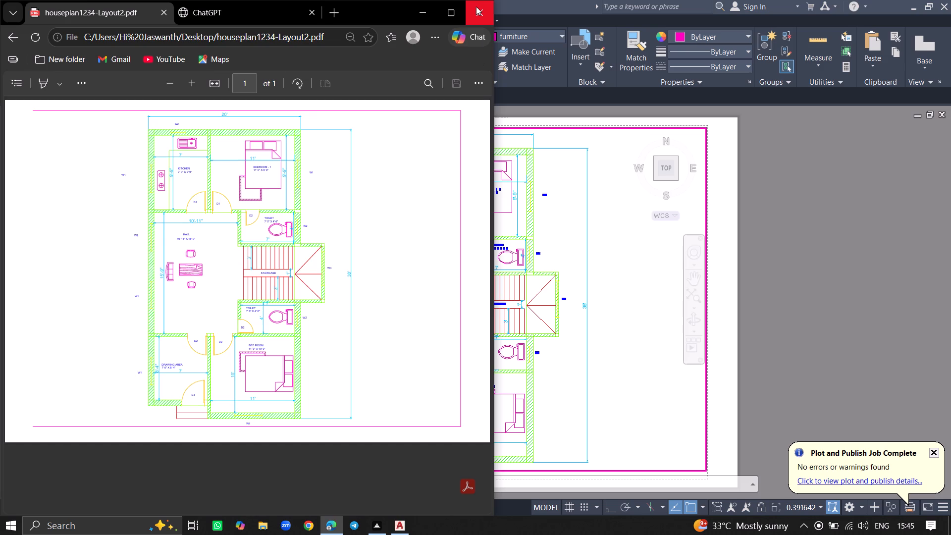
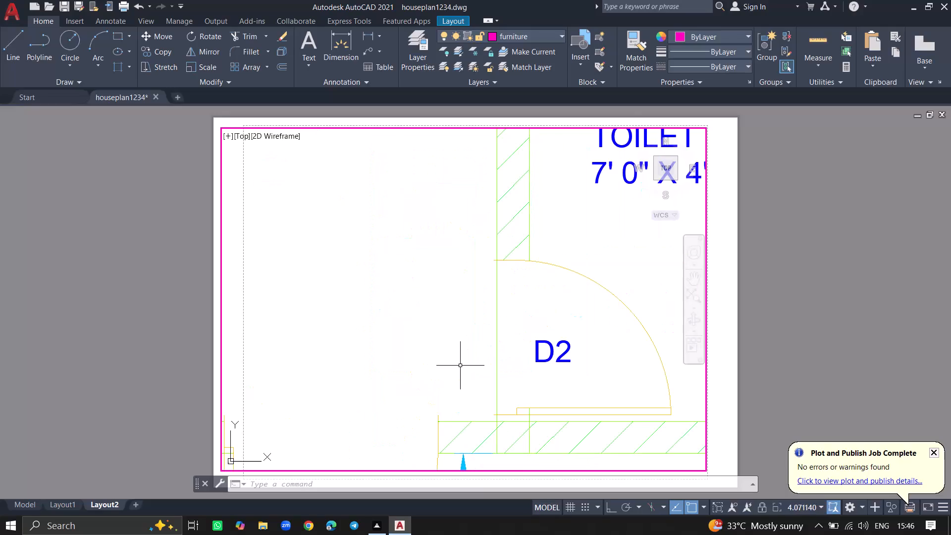
Switch from the Layout2 sheet to model space of the house plan drawing.
scroll(460, 366, "down", 4, "ctrl")
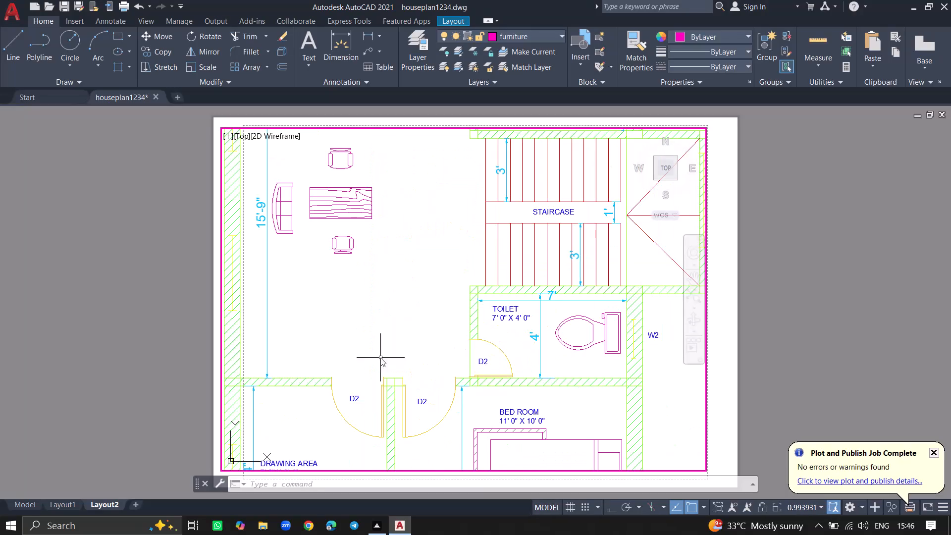
left_click(27, 503)
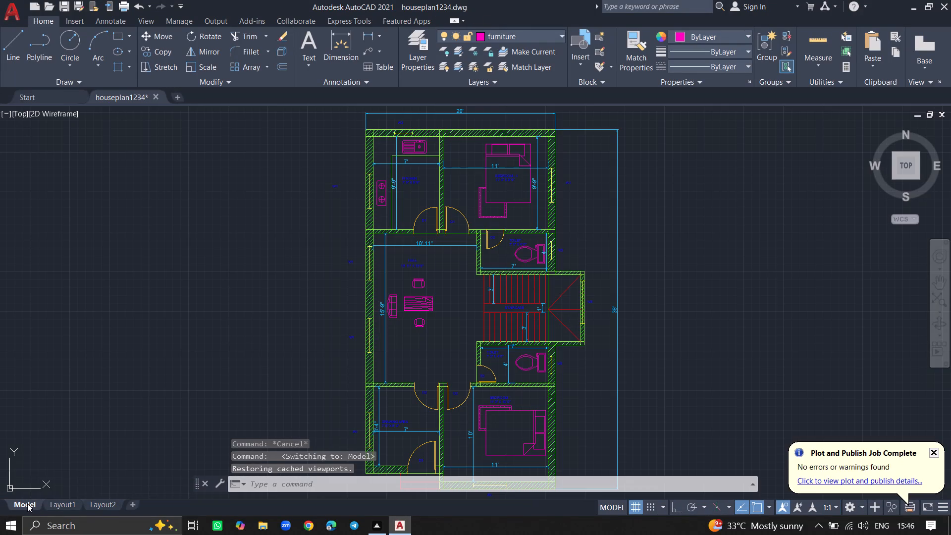